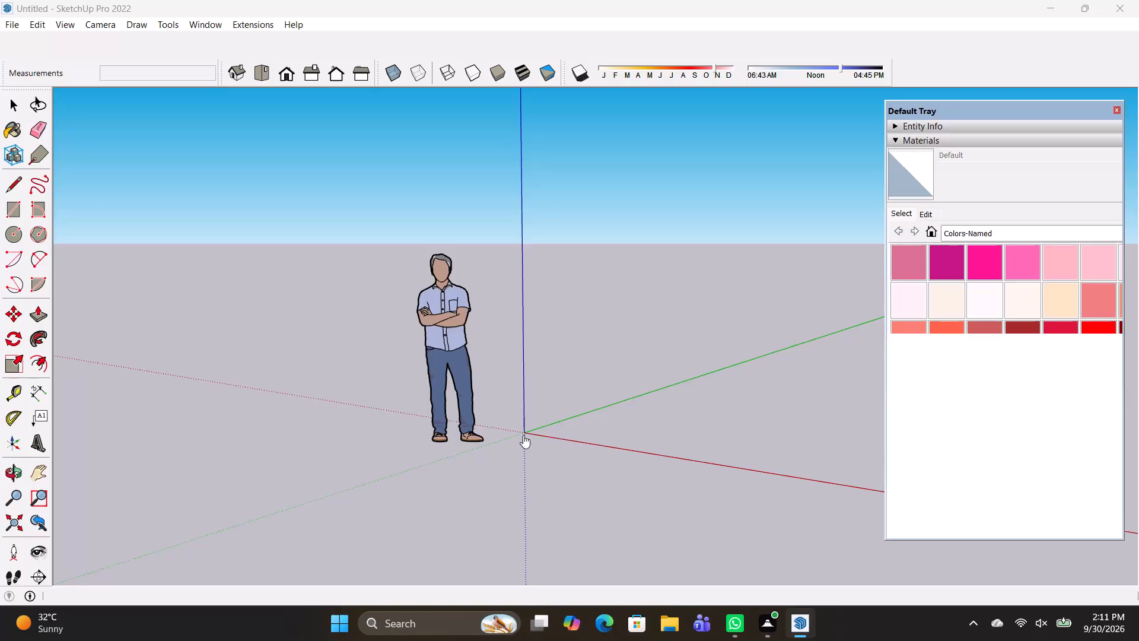
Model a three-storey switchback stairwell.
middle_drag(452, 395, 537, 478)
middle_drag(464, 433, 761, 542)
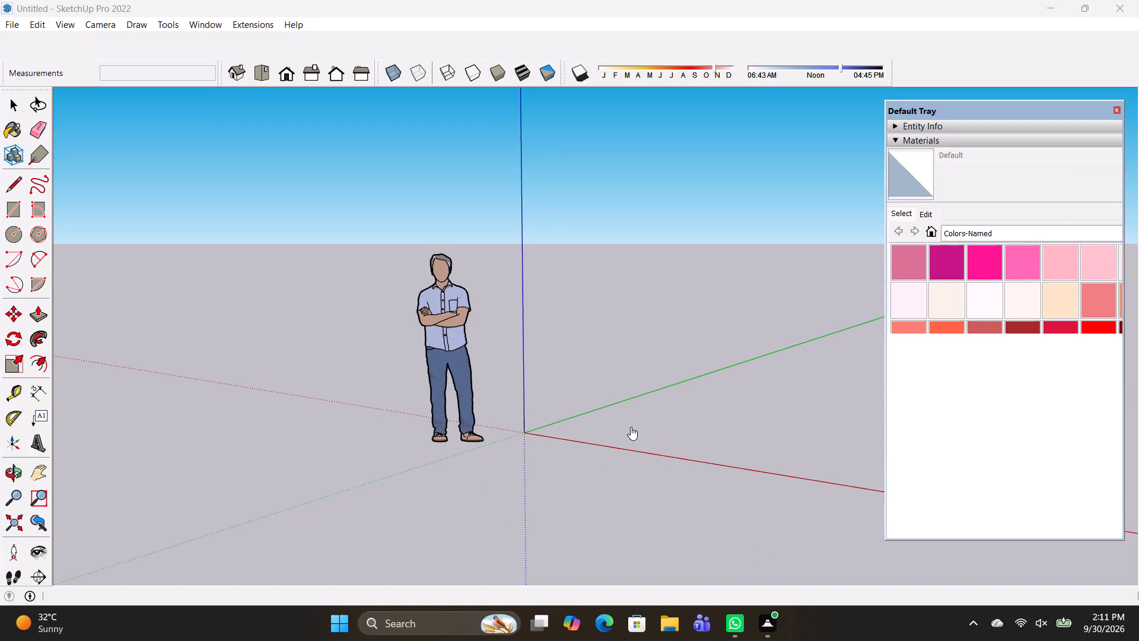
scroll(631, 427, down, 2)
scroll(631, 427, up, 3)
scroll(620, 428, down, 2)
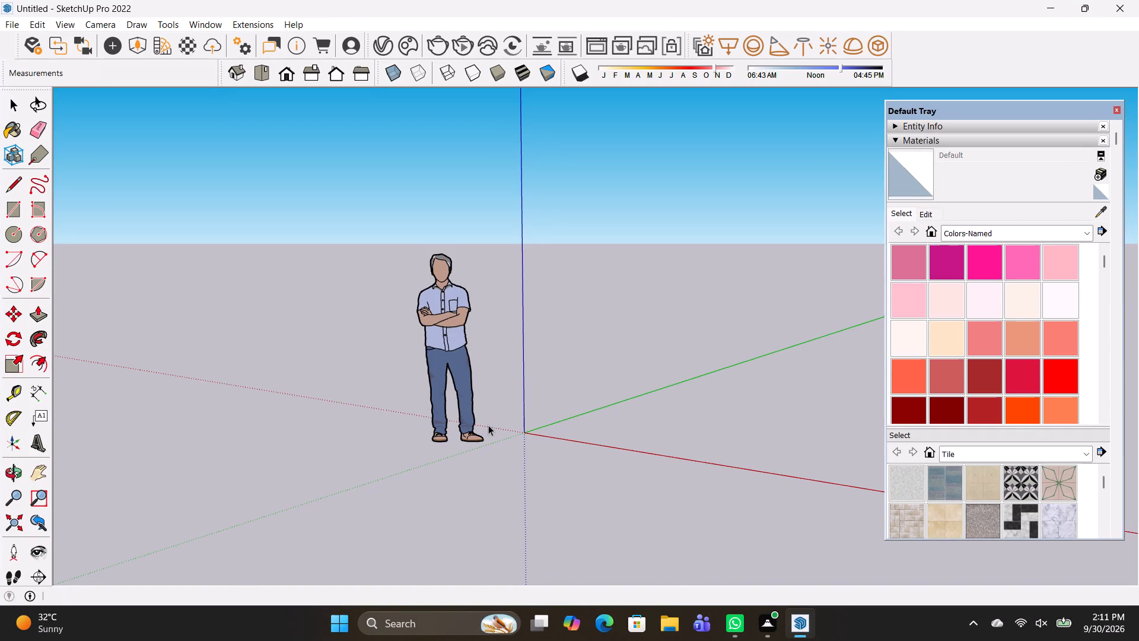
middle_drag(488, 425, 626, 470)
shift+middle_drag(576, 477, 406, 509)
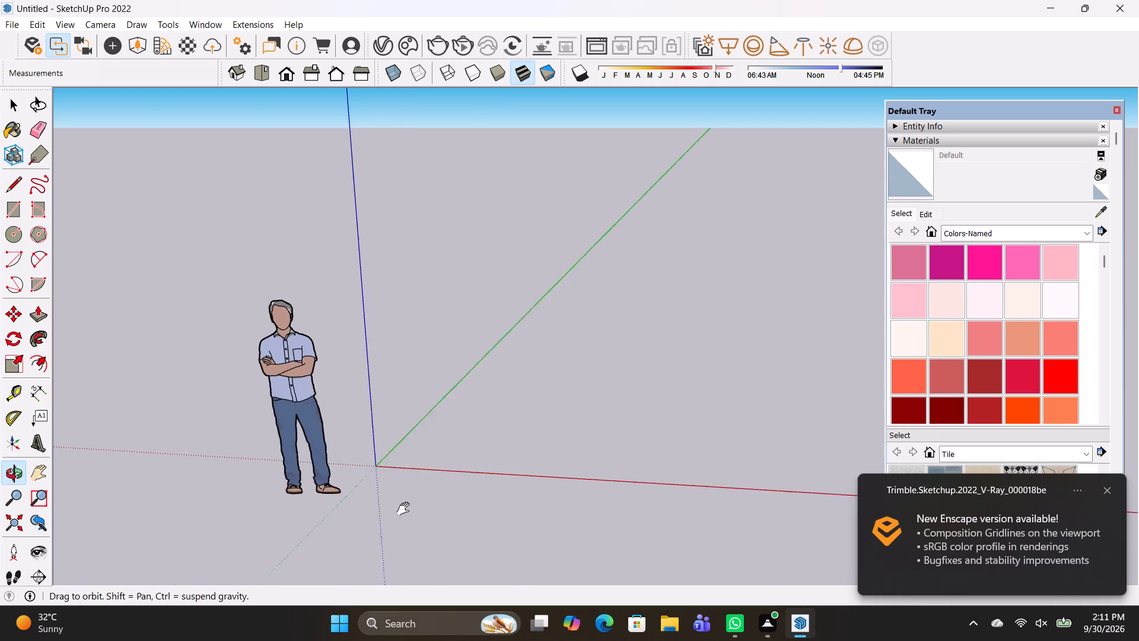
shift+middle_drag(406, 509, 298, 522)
Dismiss the Enscape update notification.
click(1105, 492)
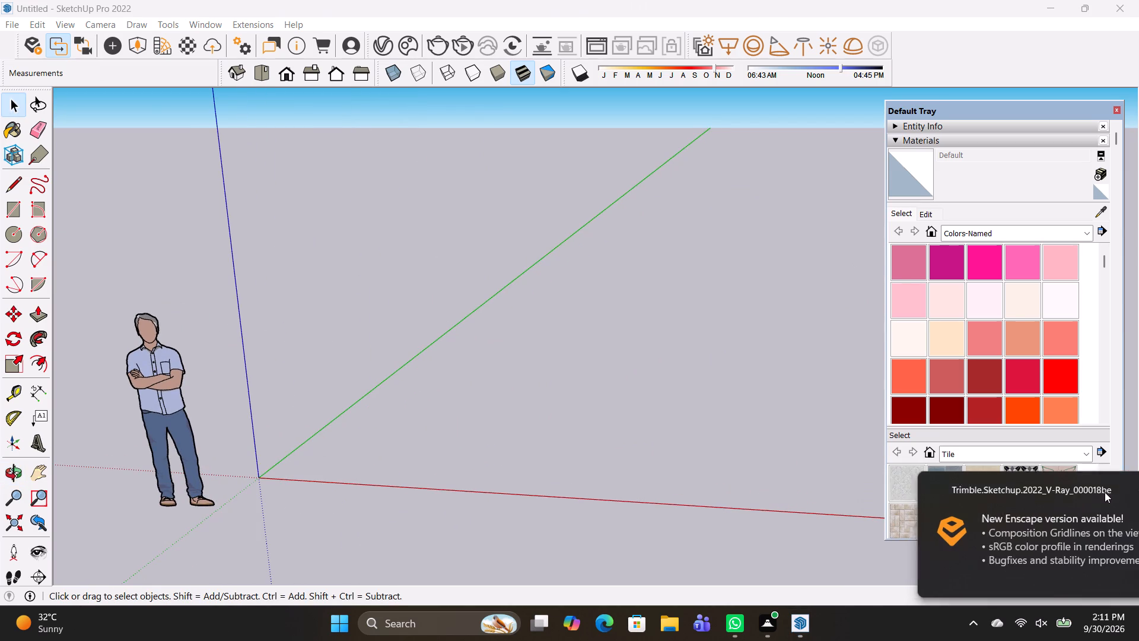
Draw a rectangle about 15 by 18 ft on the ground beside the origin as the stairwell floor.
middle_drag(504, 482, 493, 566)
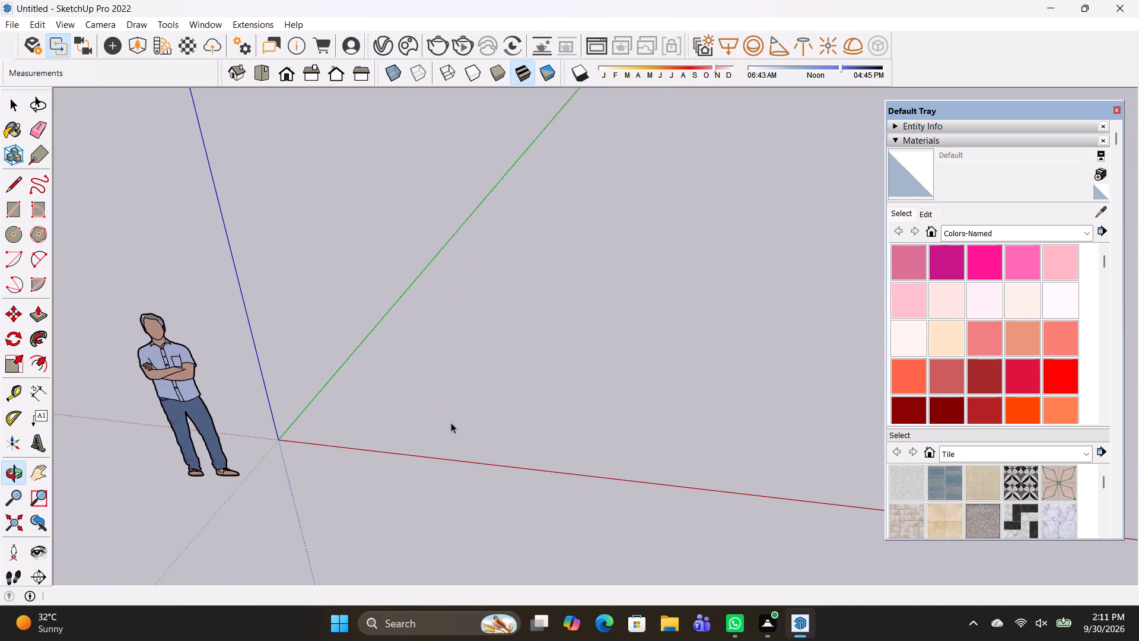
middle_drag(450, 422, 450, 414)
text(RE)
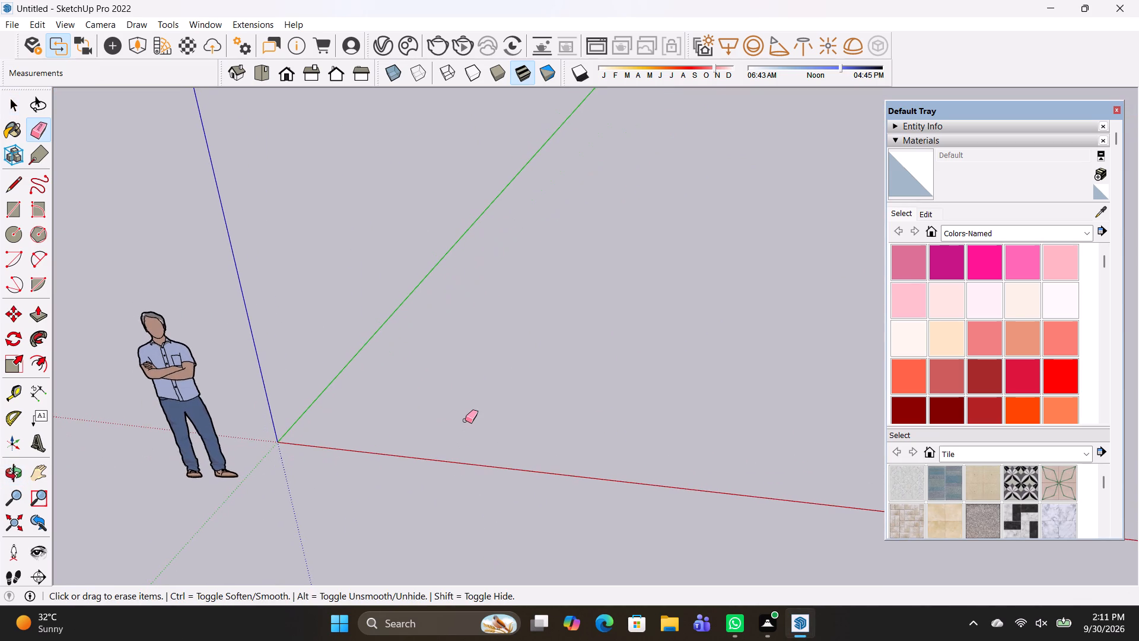
key(r)
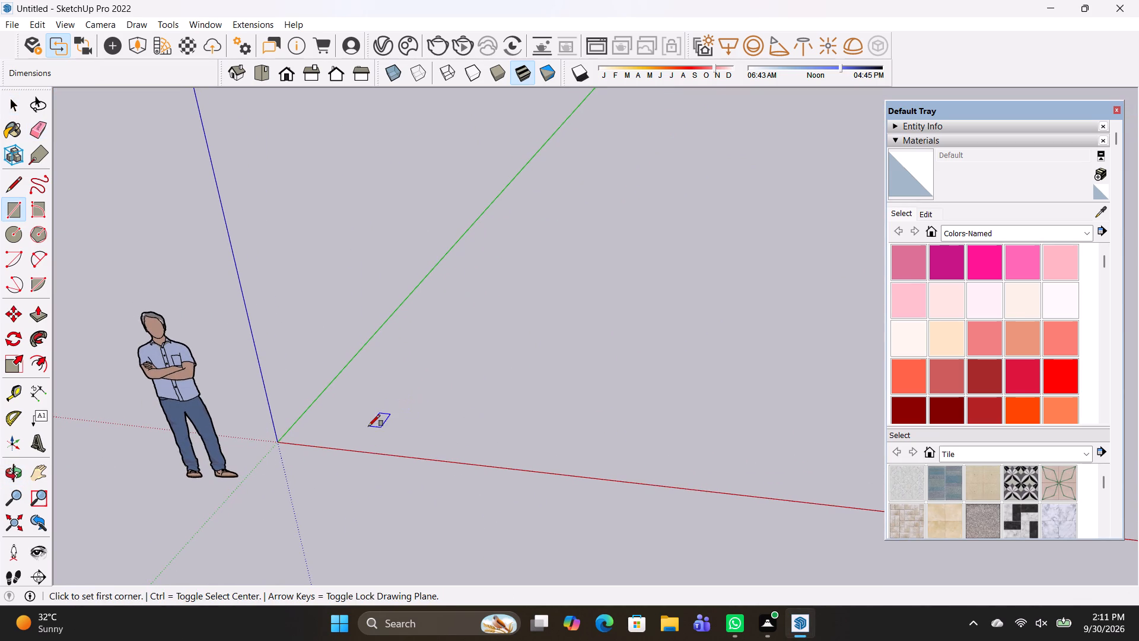
click(355, 423)
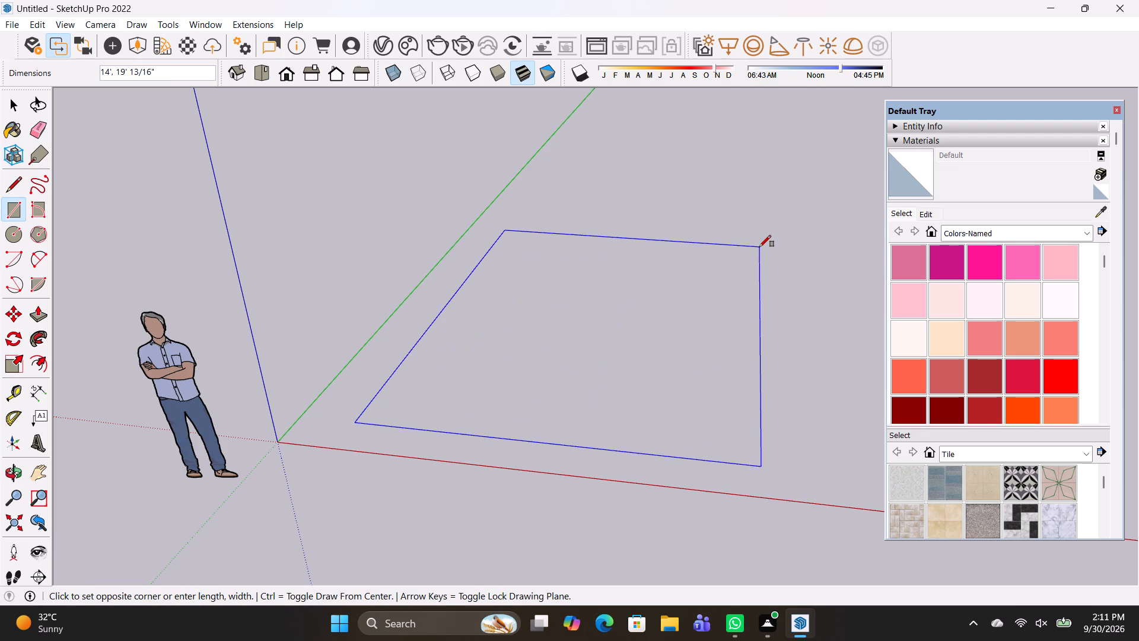
shift+middle_drag(759, 247, 640, 350)
shift+scroll(758, 249, down, 1)
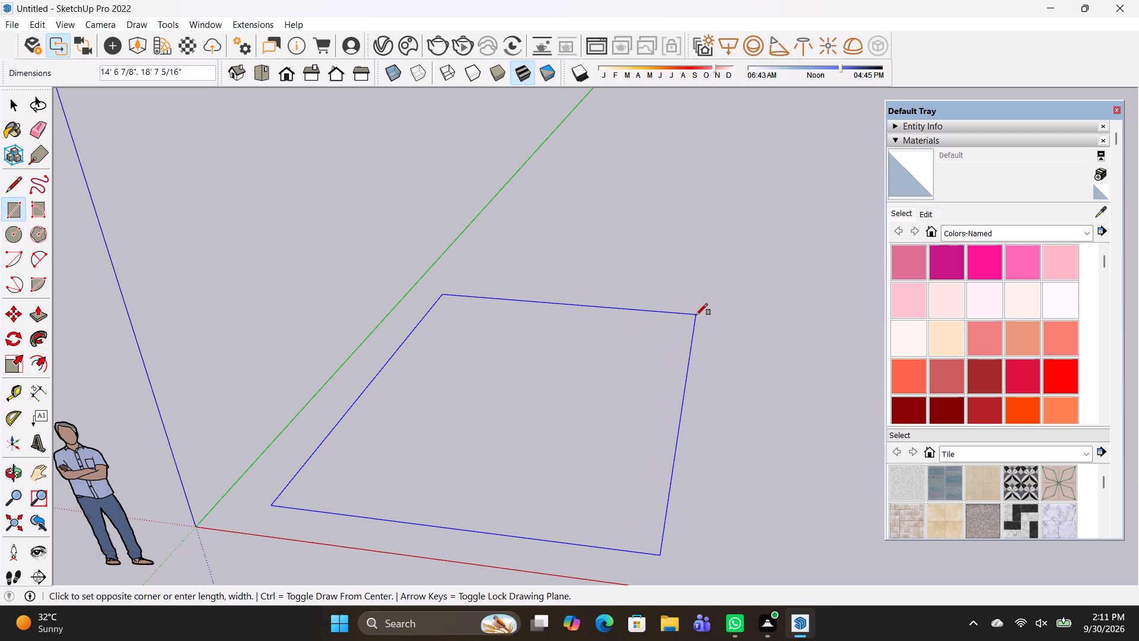
click(698, 319)
middle_drag(718, 415, 583, 471)
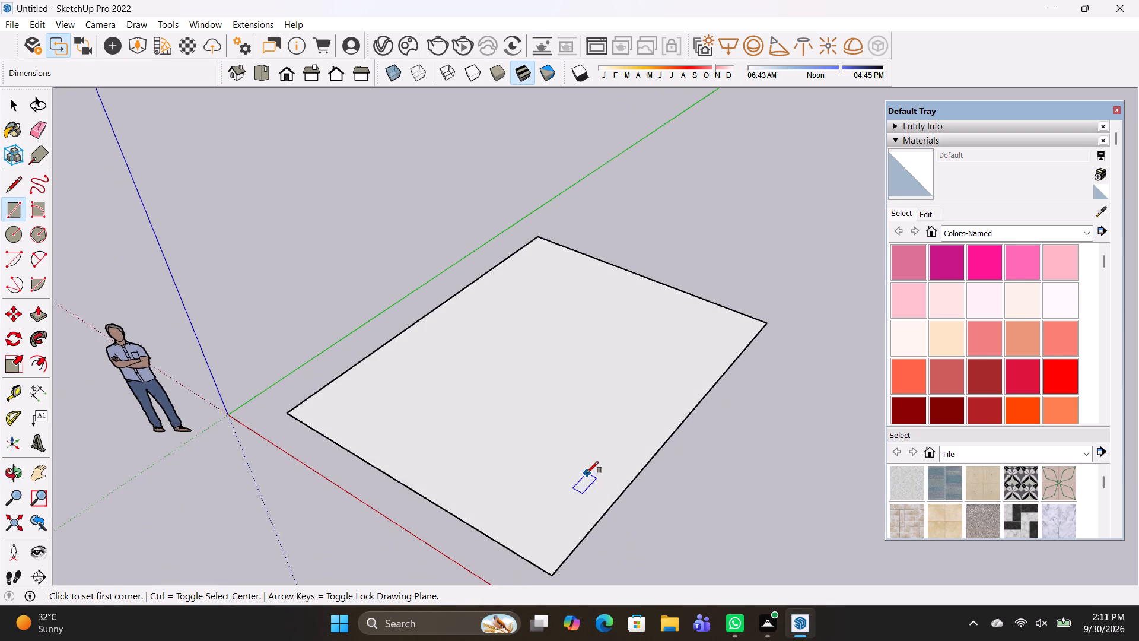
Place guides 9" inside the floor's long edge nearest the green axis and its far short edge.
key(space)
text(T)
key(space)
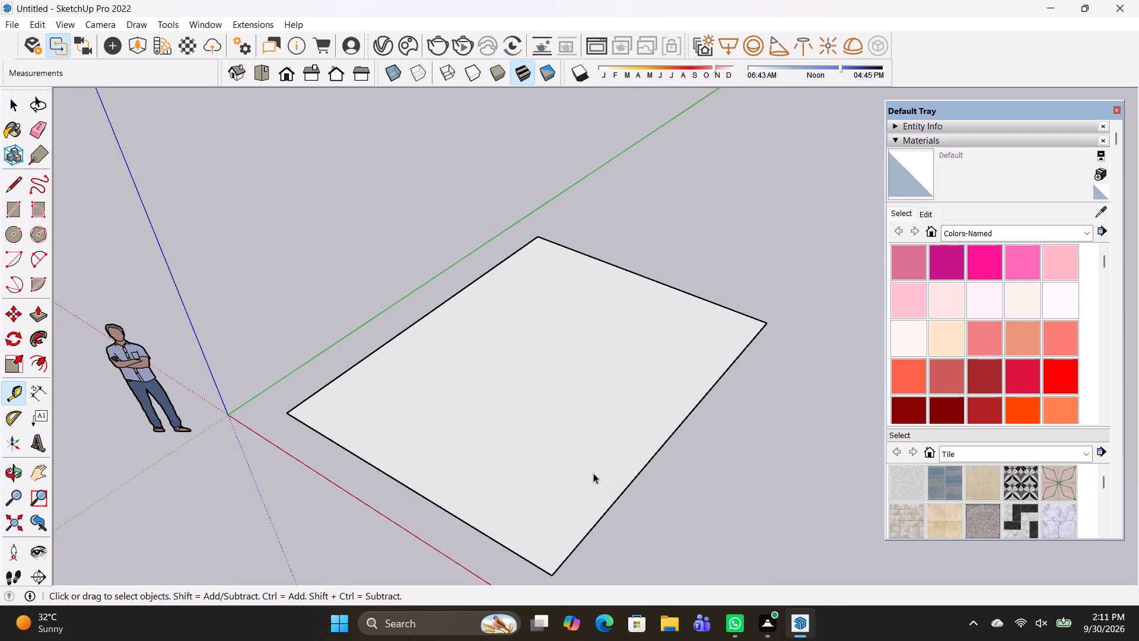
key(t)
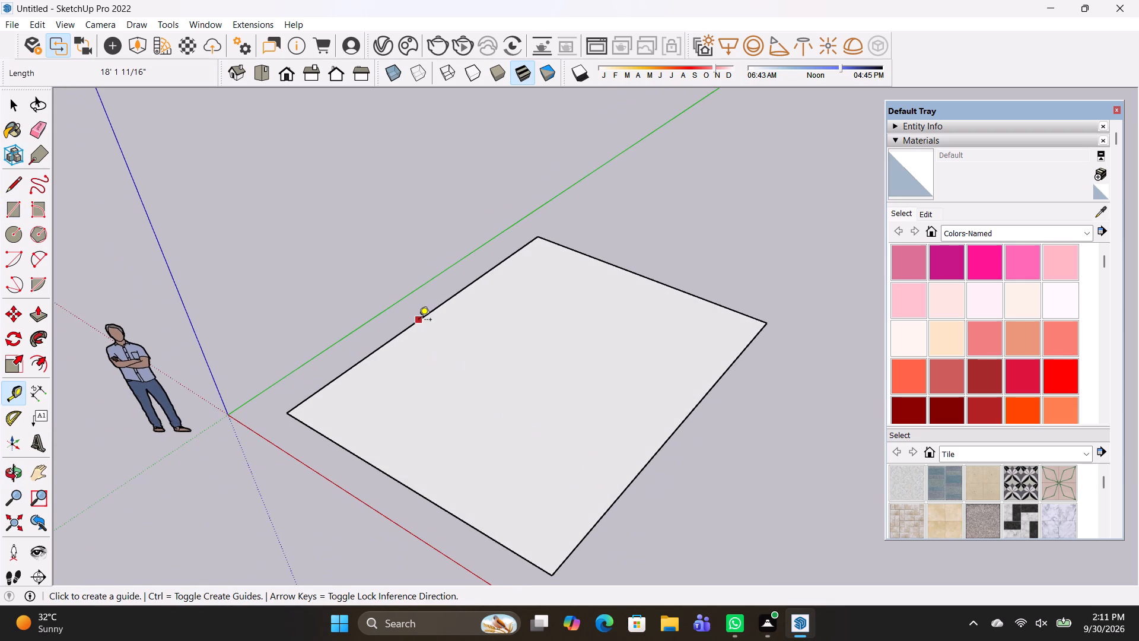
click(419, 320)
text(9")
key(Return)
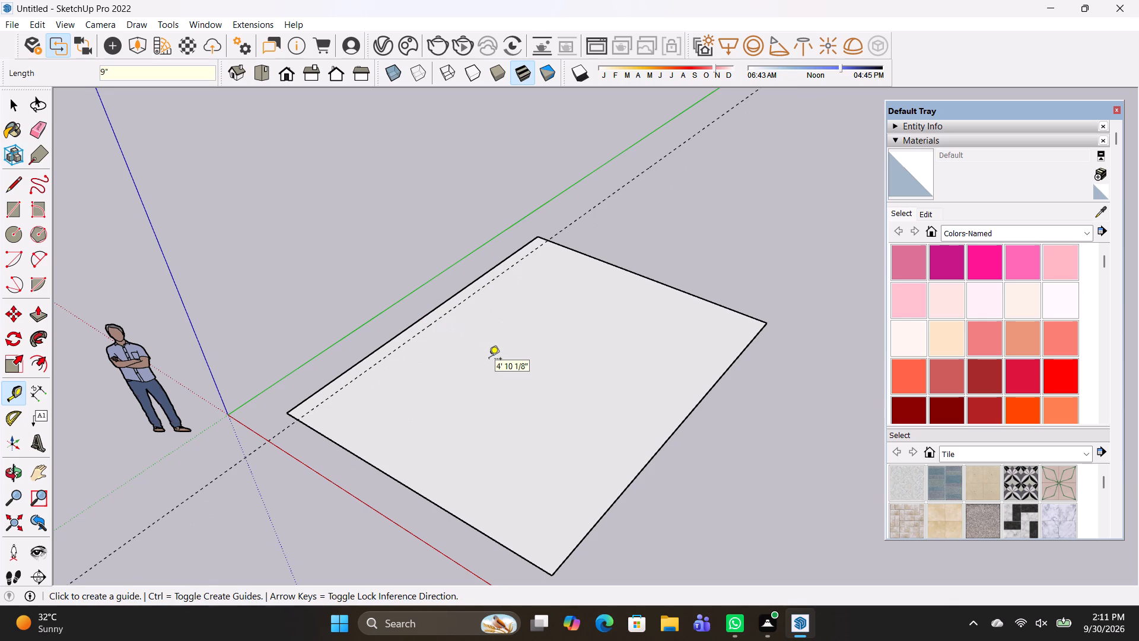
click(654, 280)
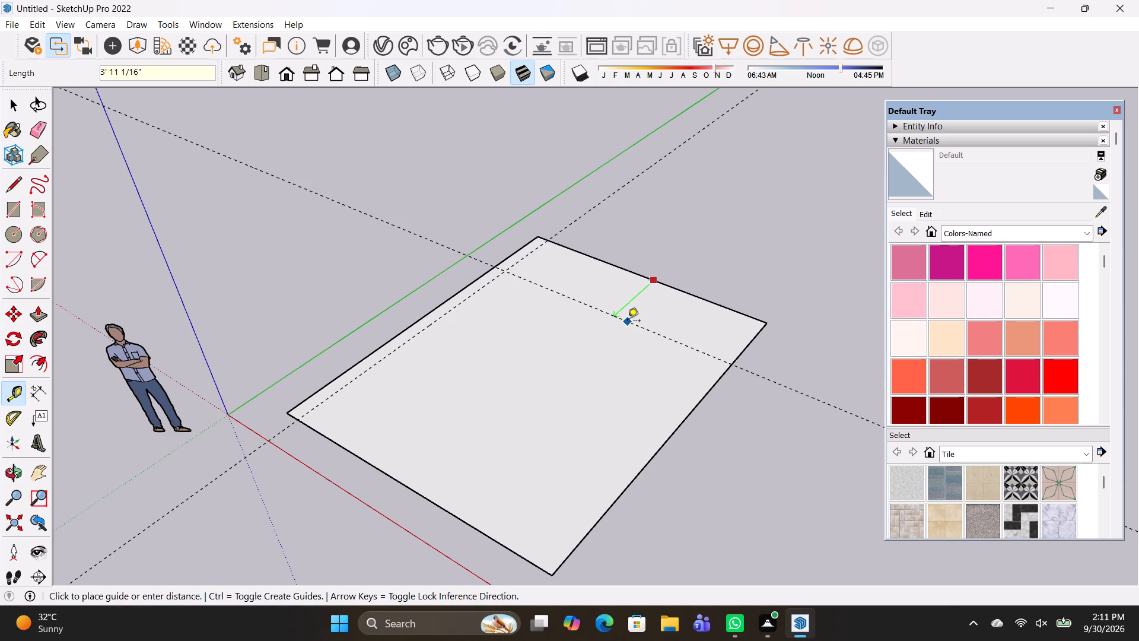
text(9")
key(Return)
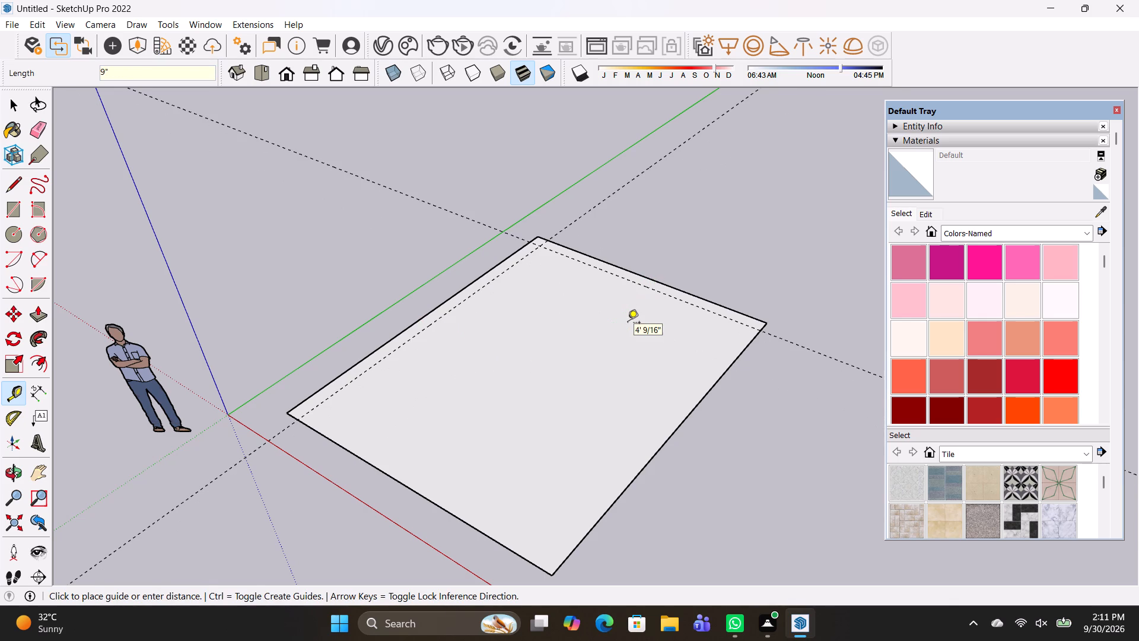
Draw lines along both guides to split off an L-shaped wall strip from the floor.
key(l)
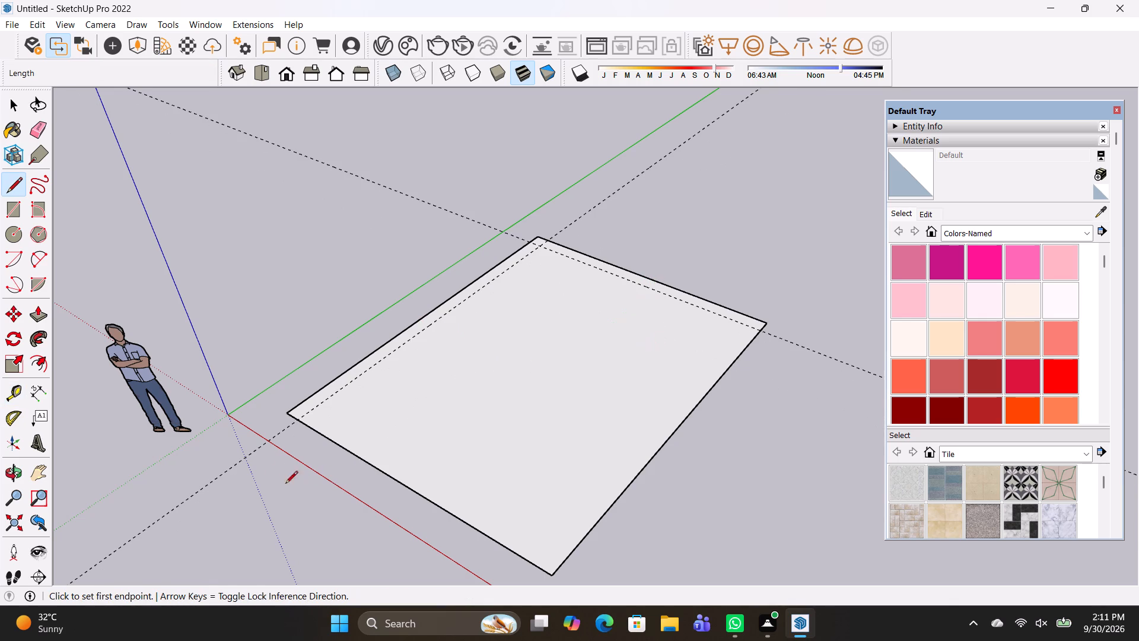
click(299, 418)
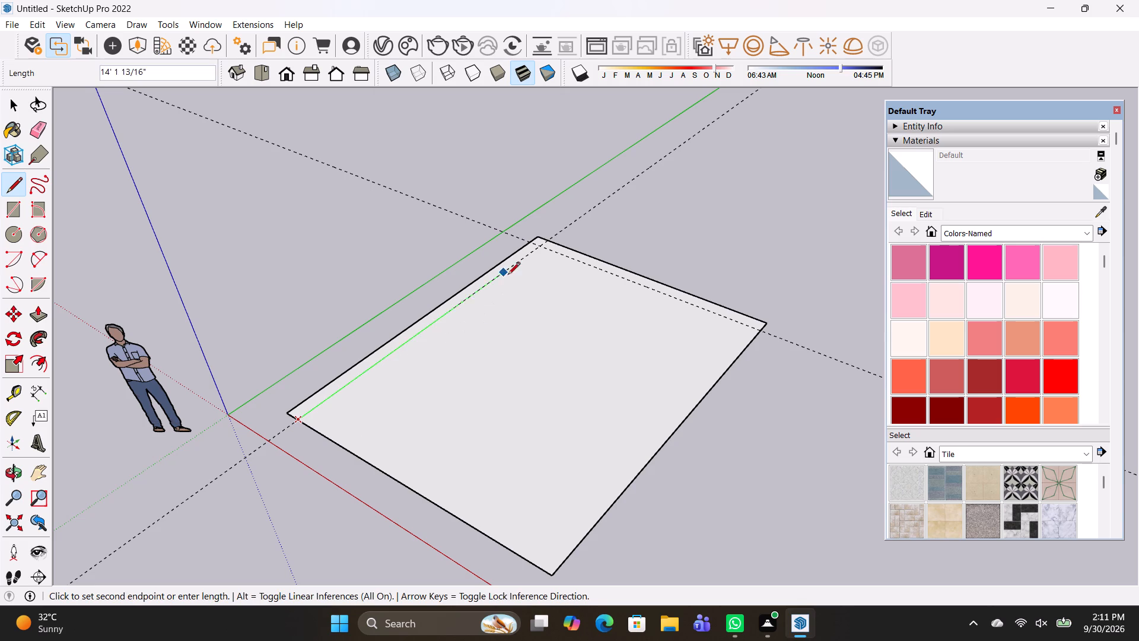
click(544, 246)
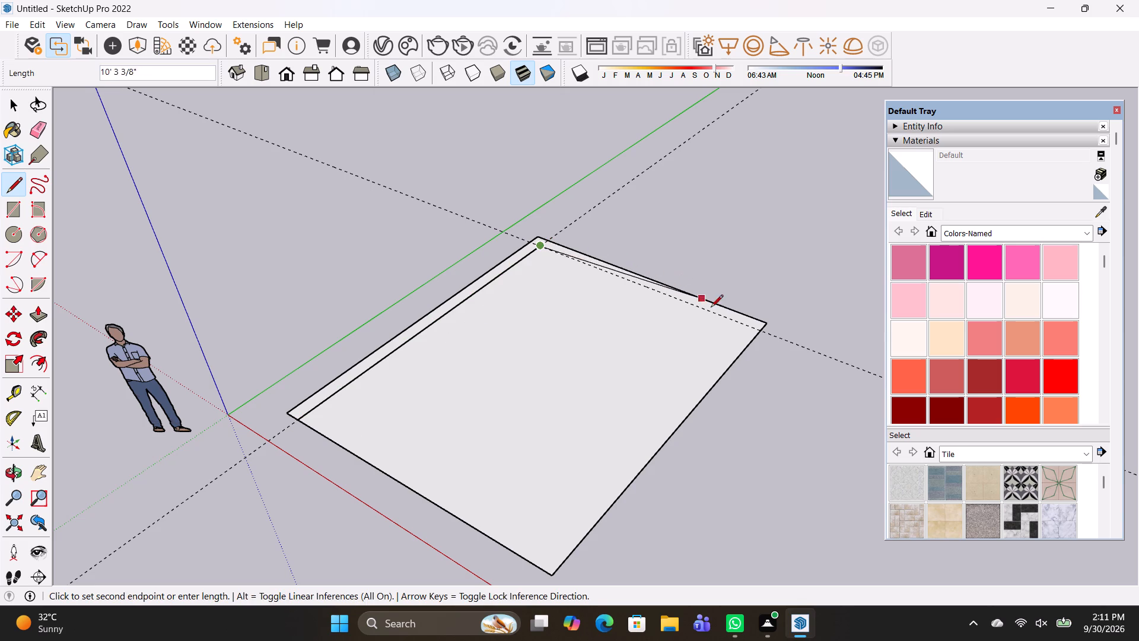
click(758, 330)
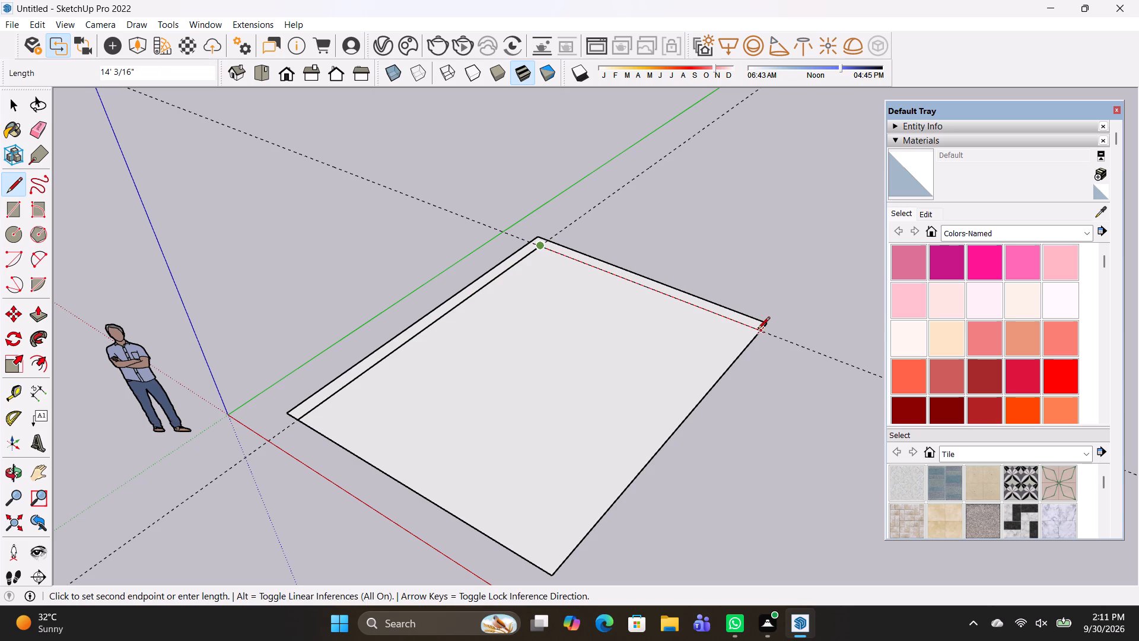
Start pulling up the L-shaped wall strip with Push/Pull.
key(p)
click(758, 322)
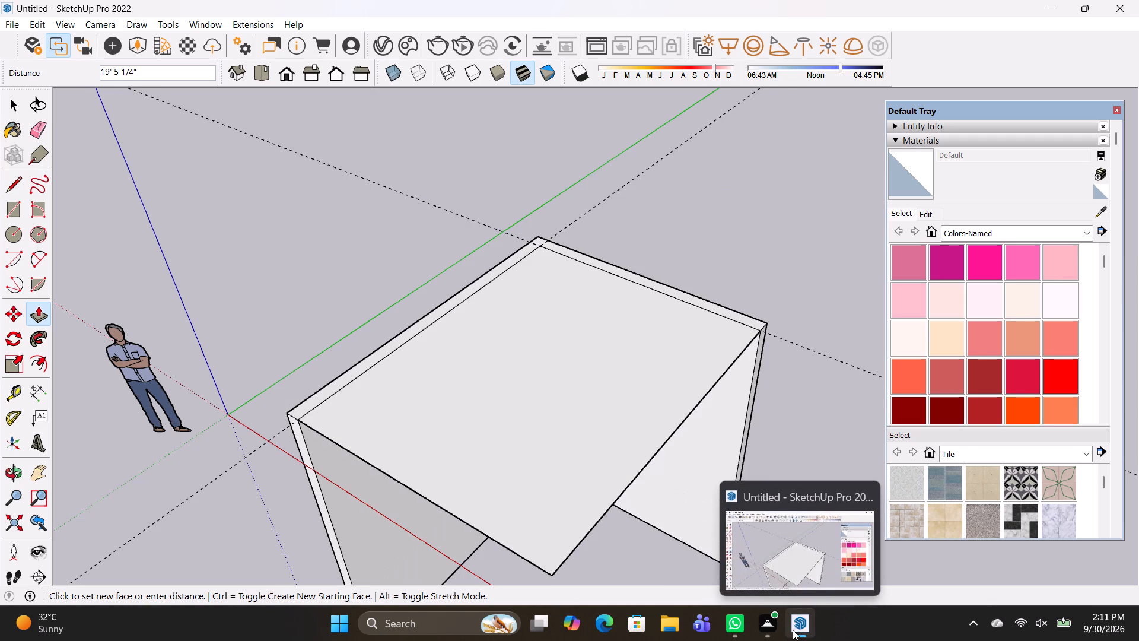
Open STAIRS.jpeg from the recent files in File Explorer, examine the staircase reference, and return to the SketchUp model.
click(670, 626)
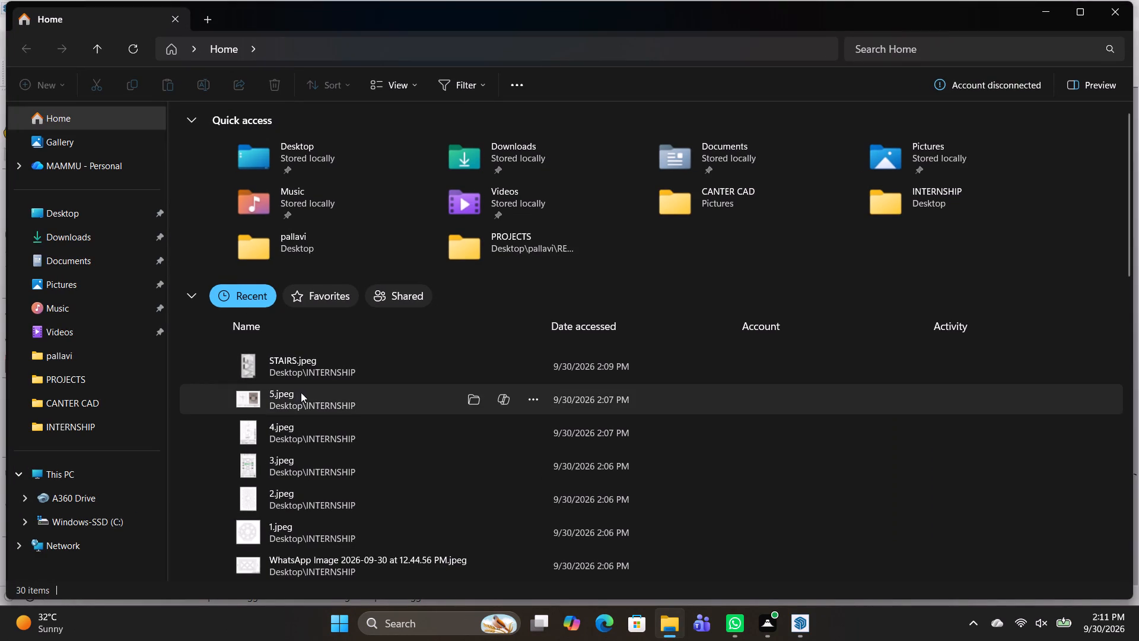
click(310, 377)
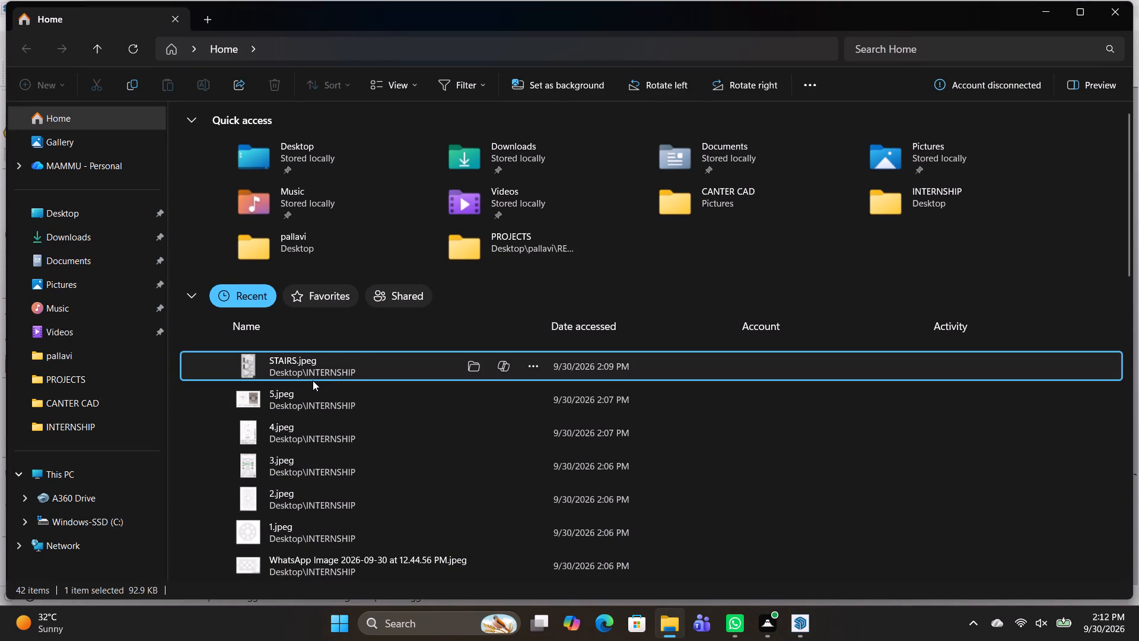
double_click(322, 377)
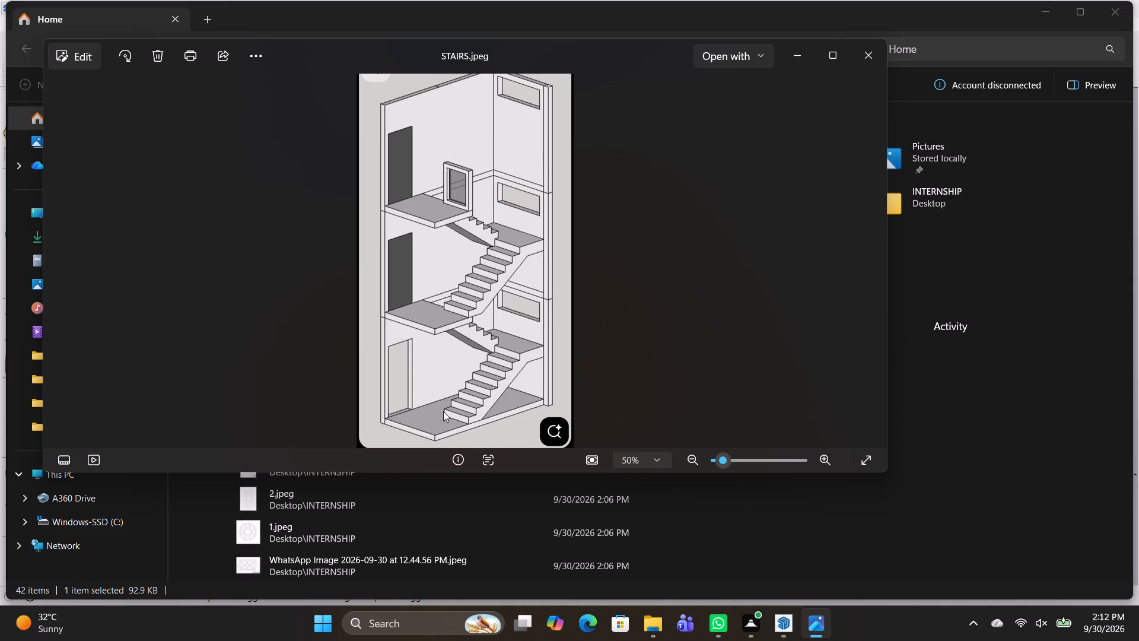
middle_drag(420, 405, 402, 420)
click(810, 61)
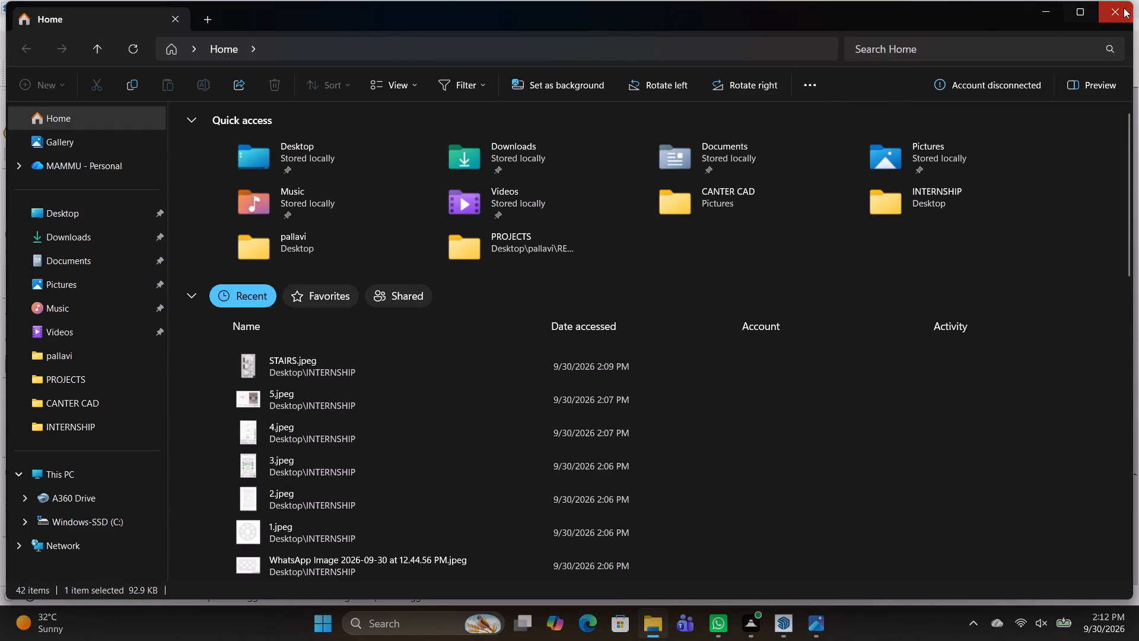
click(1124, 8)
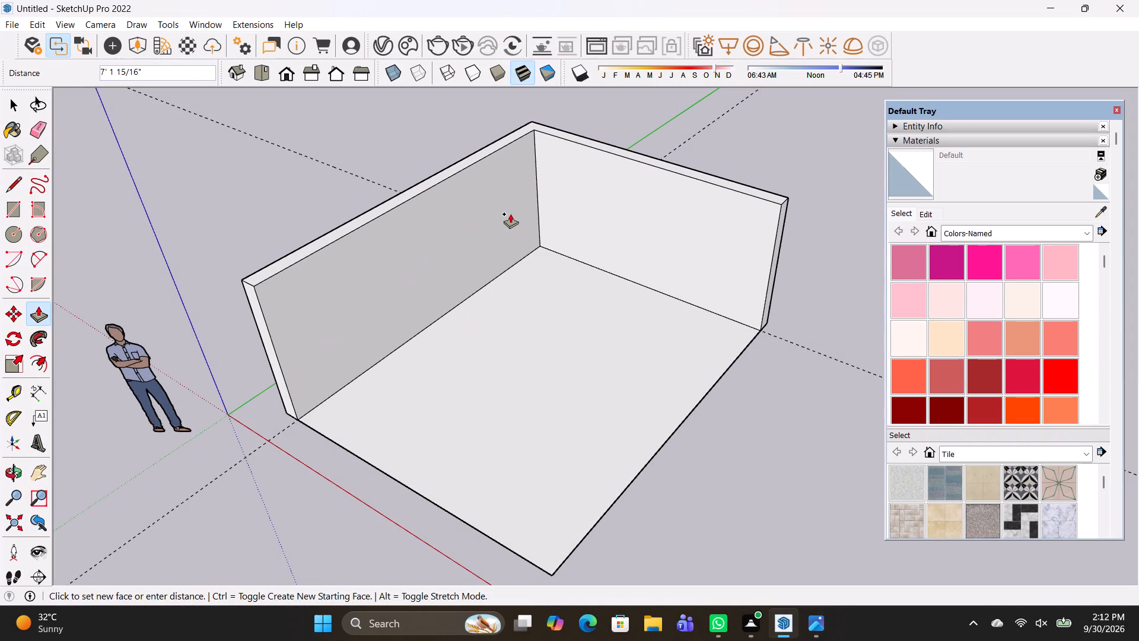
Set the height of the L-shaped walls to 30'.
text(30)
key(apostrophe)
key(Return)
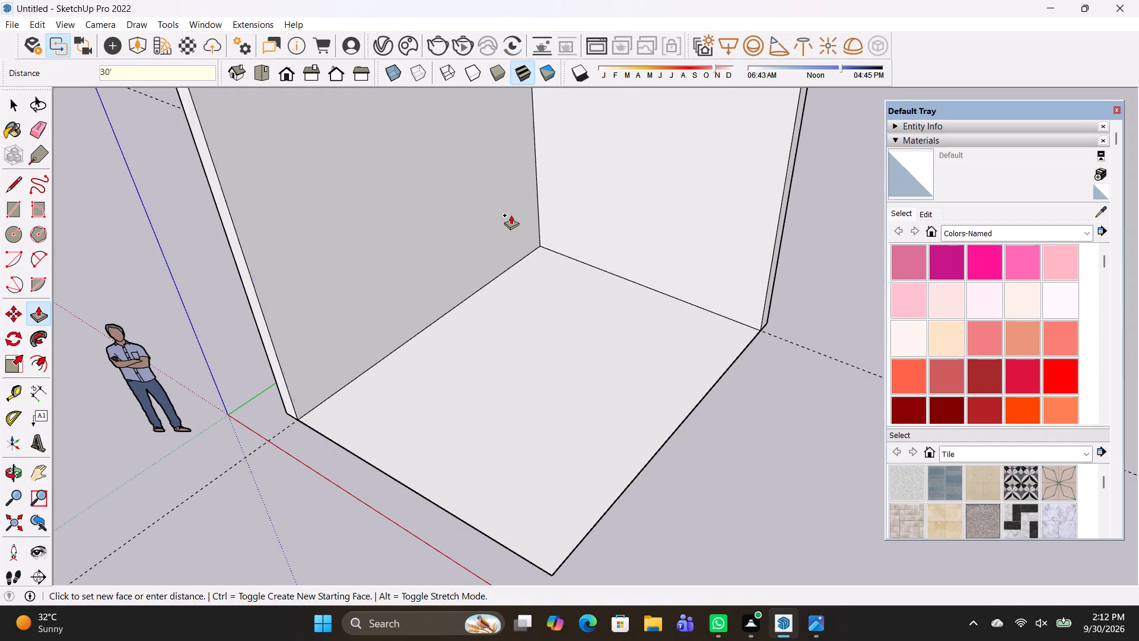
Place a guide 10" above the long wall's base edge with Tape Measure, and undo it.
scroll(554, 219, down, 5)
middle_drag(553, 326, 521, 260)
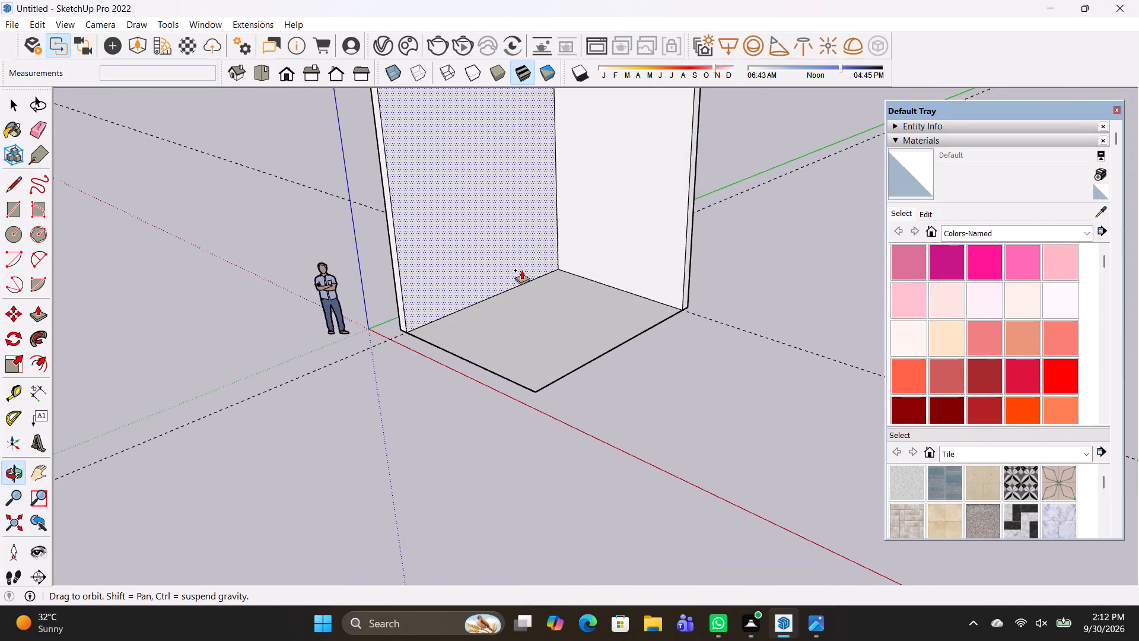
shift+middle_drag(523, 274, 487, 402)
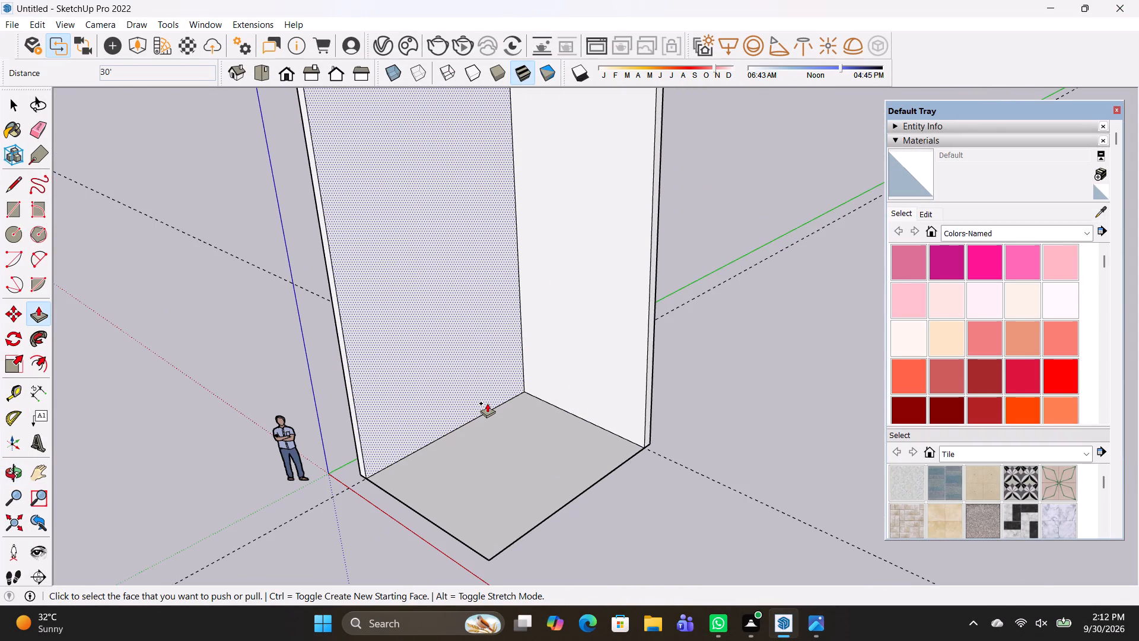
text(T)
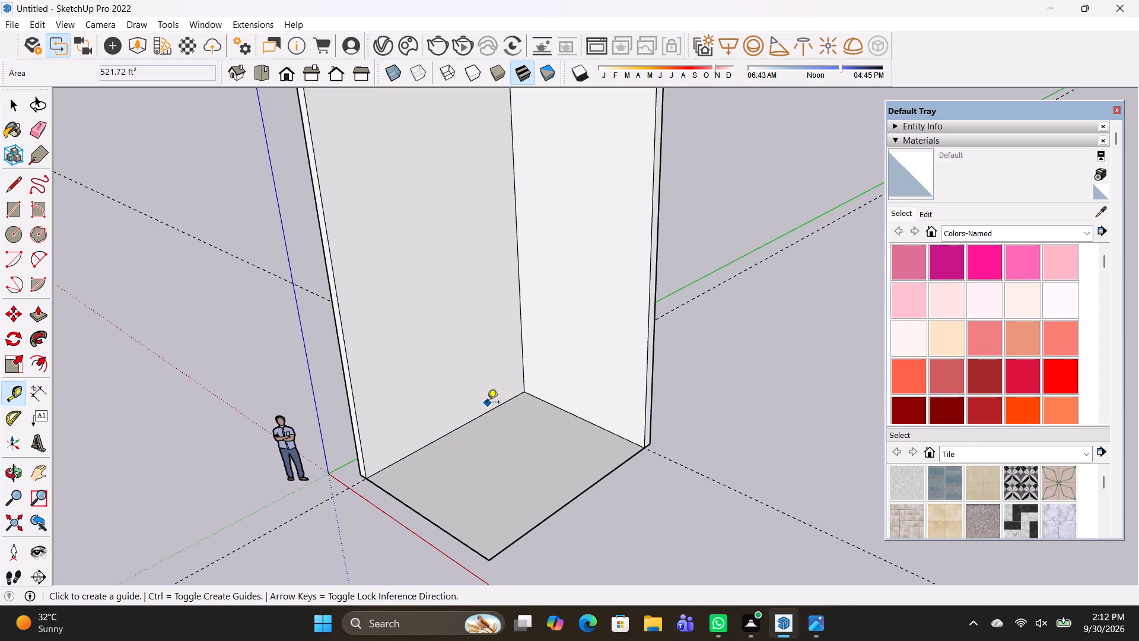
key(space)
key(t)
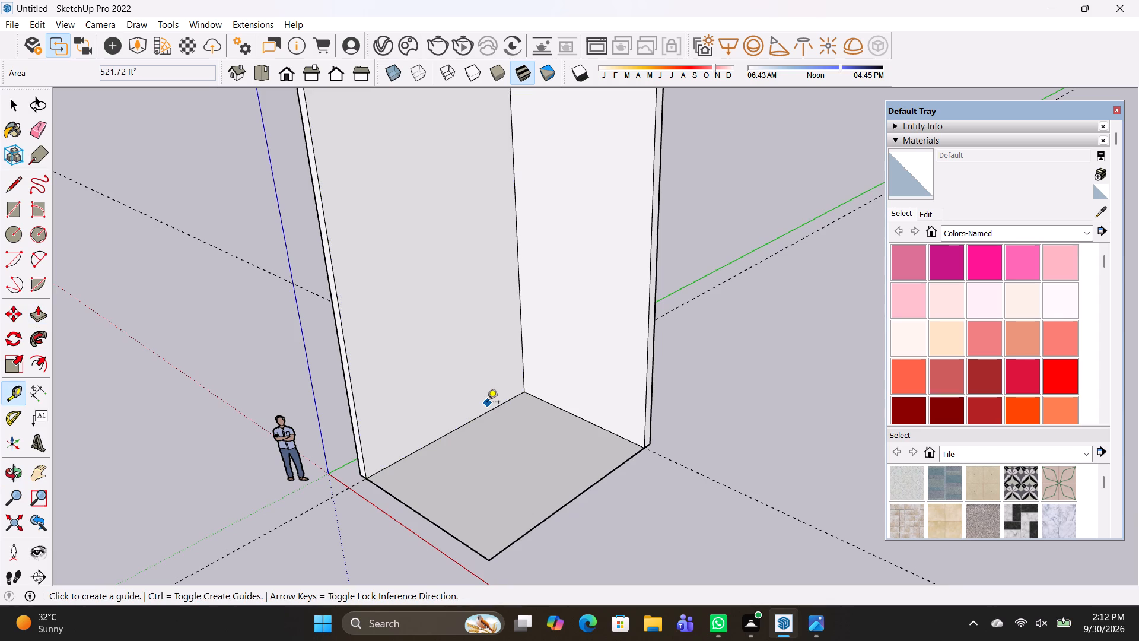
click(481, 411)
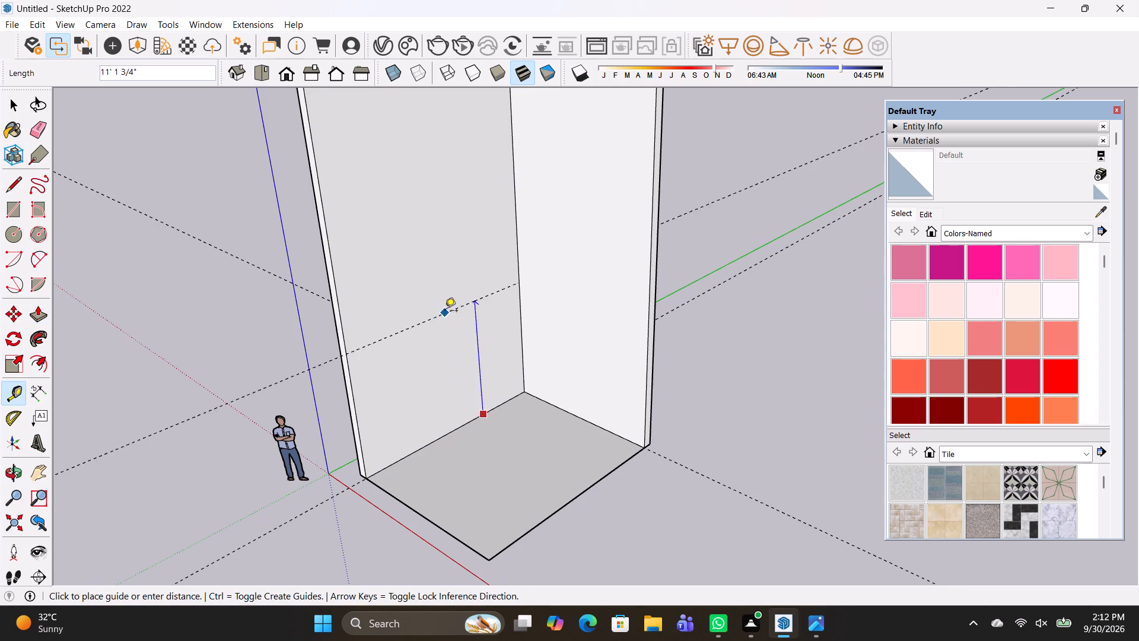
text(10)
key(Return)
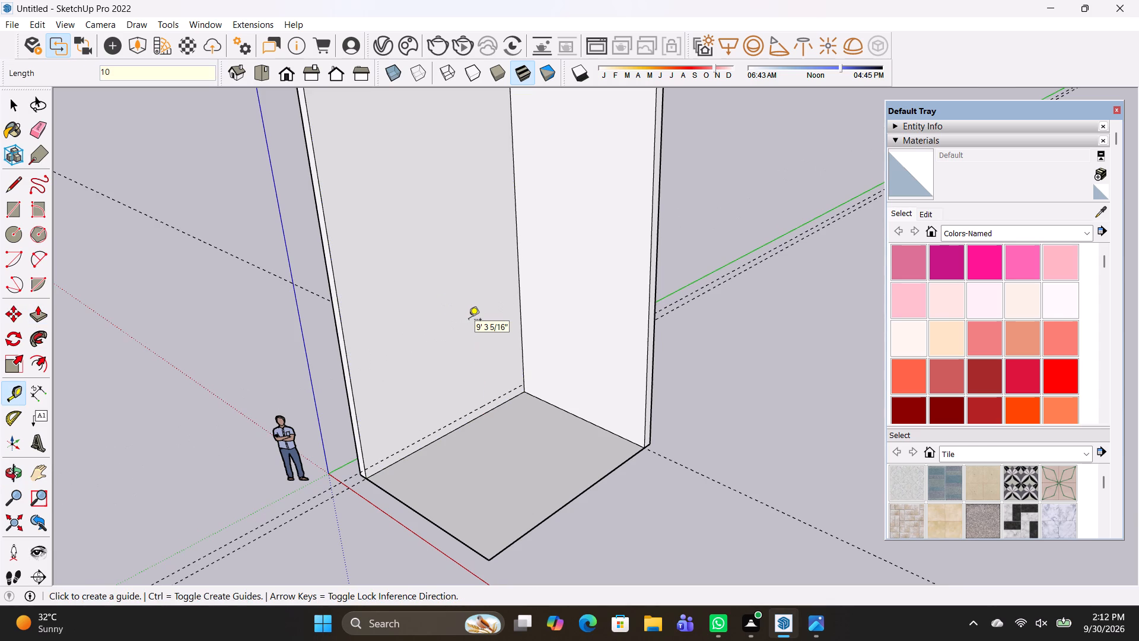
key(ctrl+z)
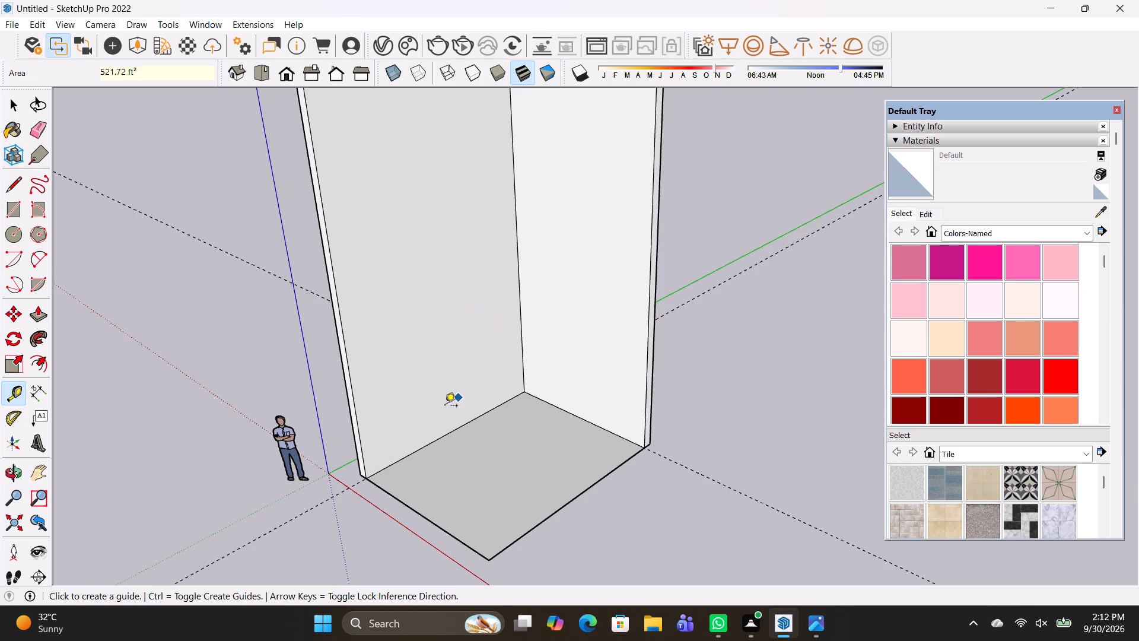
Place horizontal guides 10' and 20' above the long wall's base edge with Tape Measure.
click(435, 439)
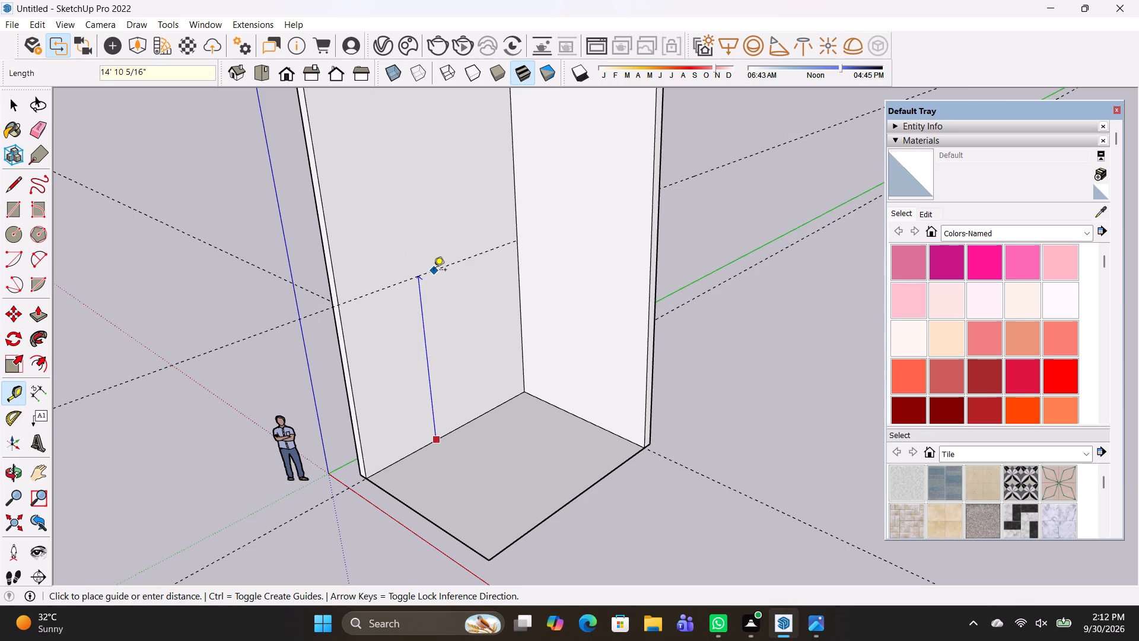
text(10')
key(Return)
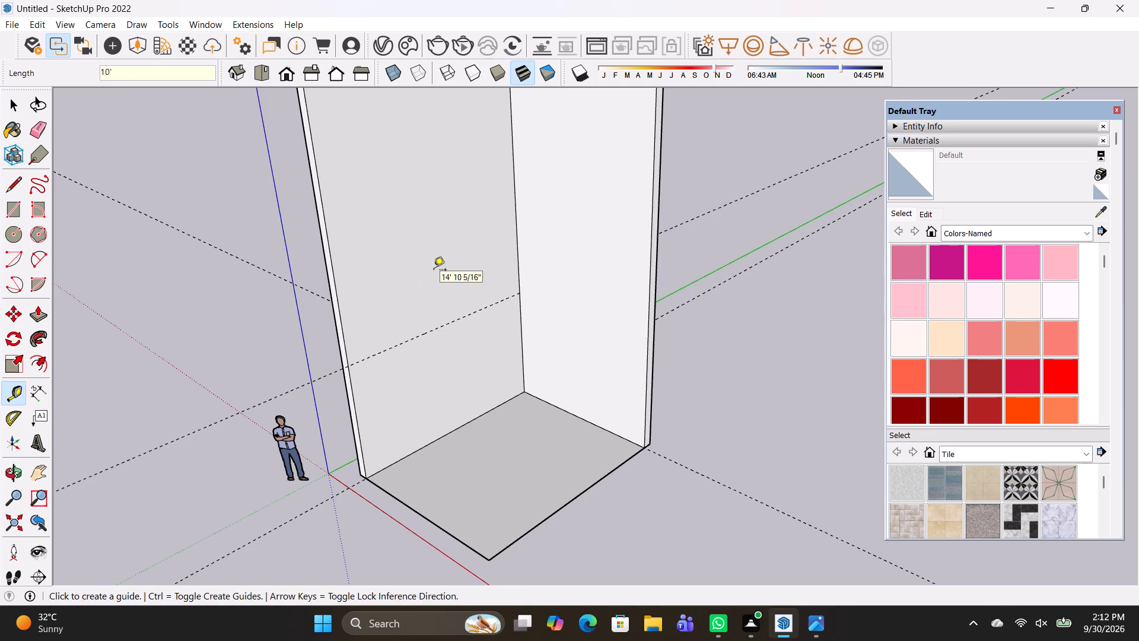
click(473, 313)
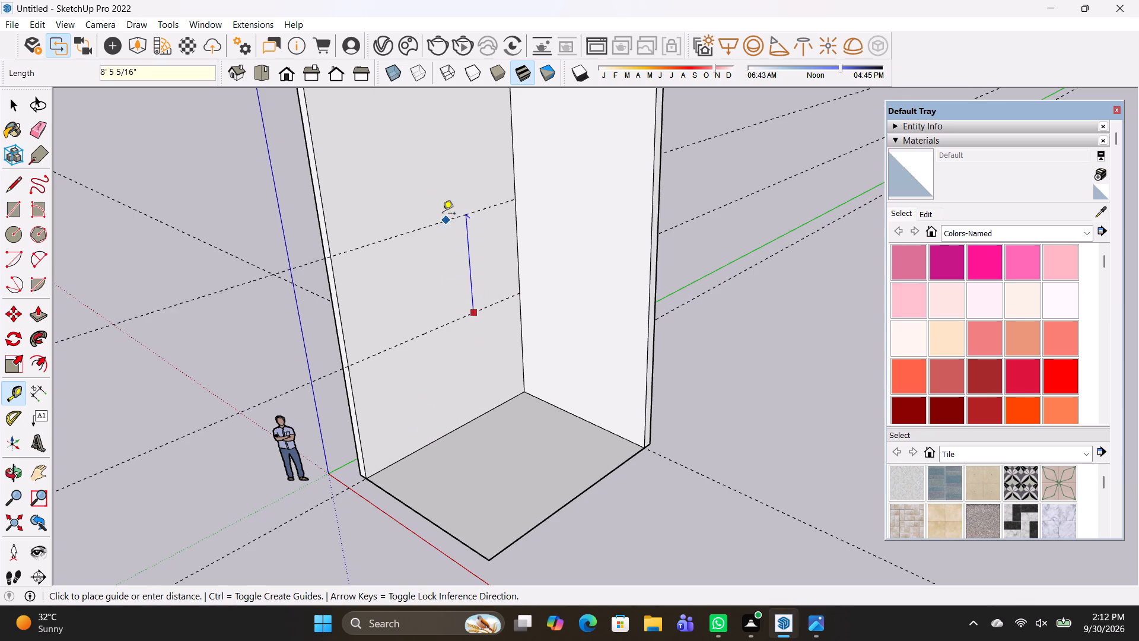
text(10')
key(Return)
Add a parallel guide 6" below each of the two horizontal guides on the long wall's inner face.
scroll(511, 293, down, 3)
middle_drag(519, 326, 519, 333)
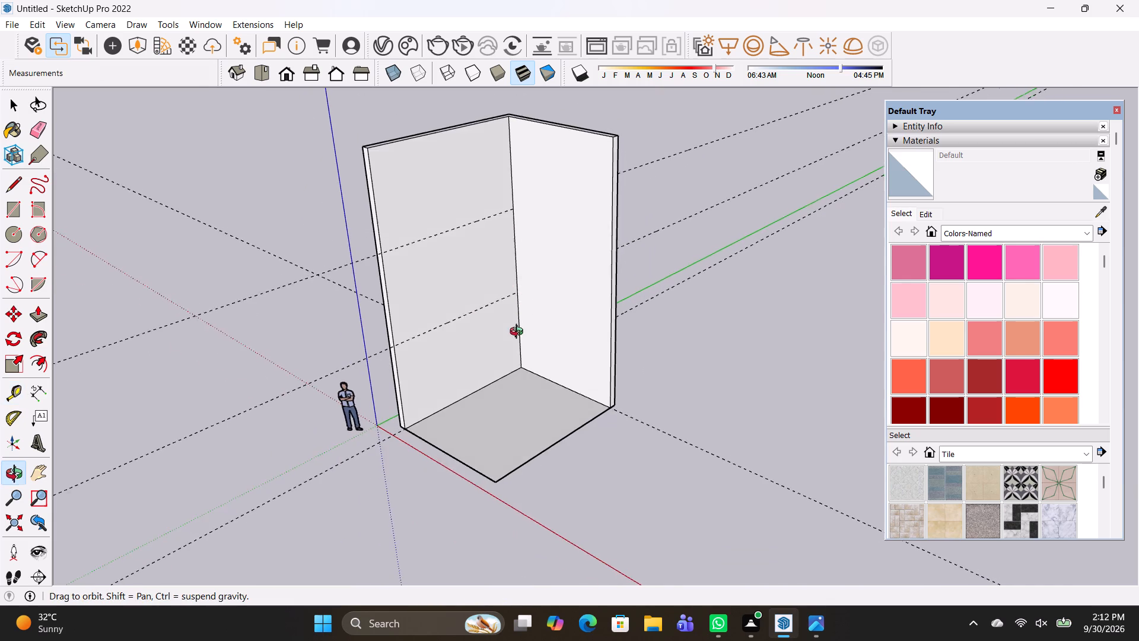
middle_drag(519, 333, 543, 323)
scroll(521, 289, up, 2)
scroll(463, 302, up, 2)
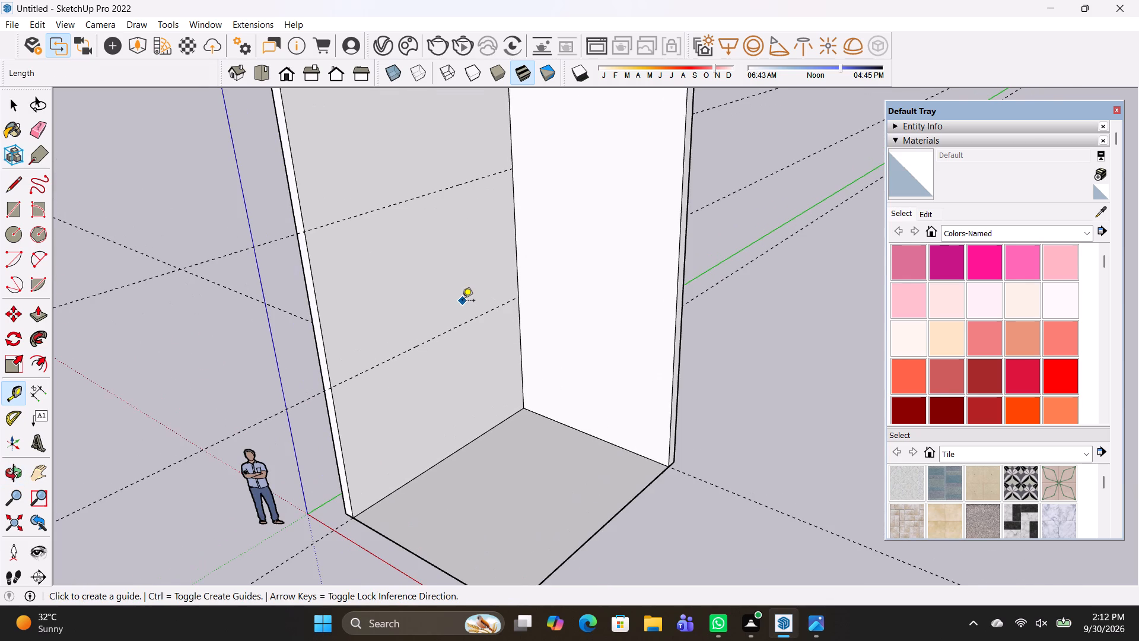
click(361, 214)
text(6")
key(Return)
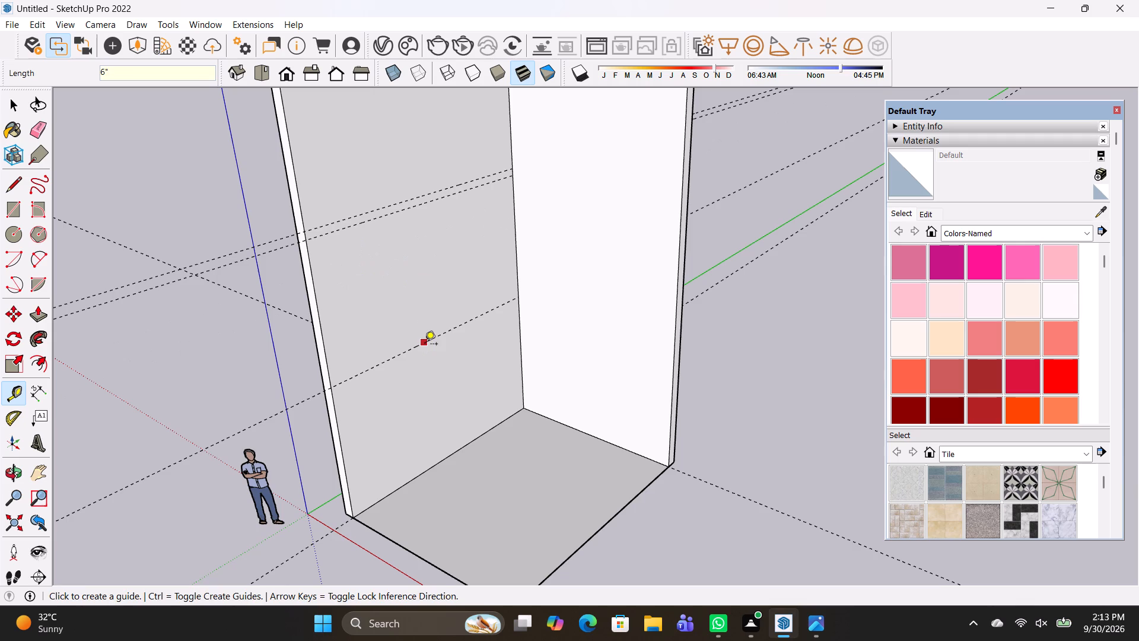
click(425, 345)
key(6)
key(shift+quotedbl)
key(Return)
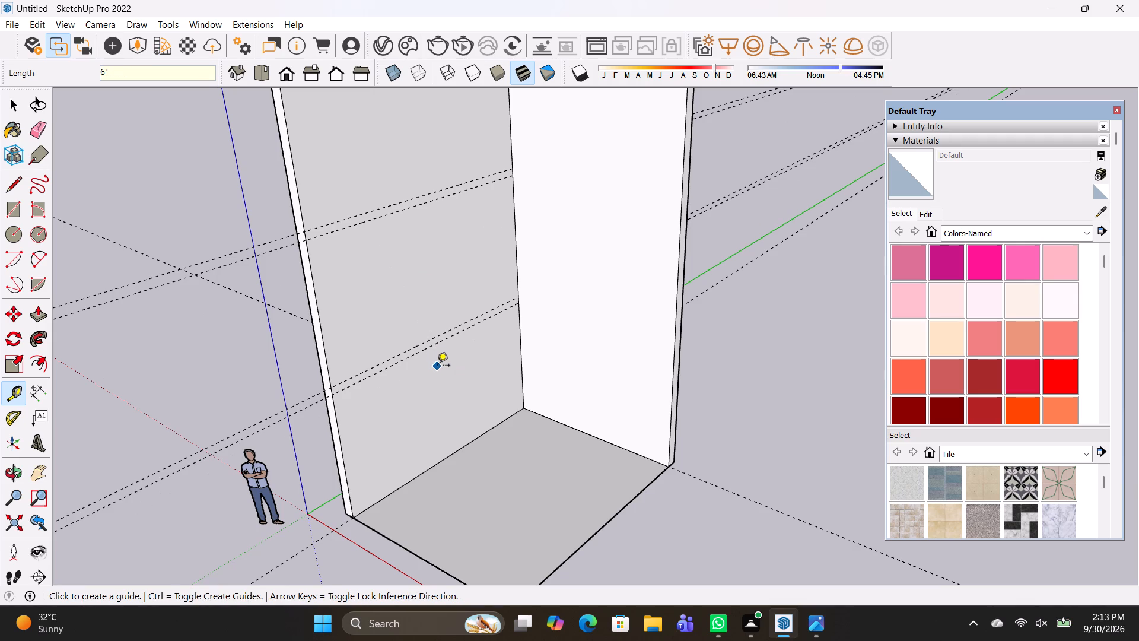
Draw lines along the lower pair of guides across the full width of the long wall's inner face.
middle_drag(521, 277, 626, 245)
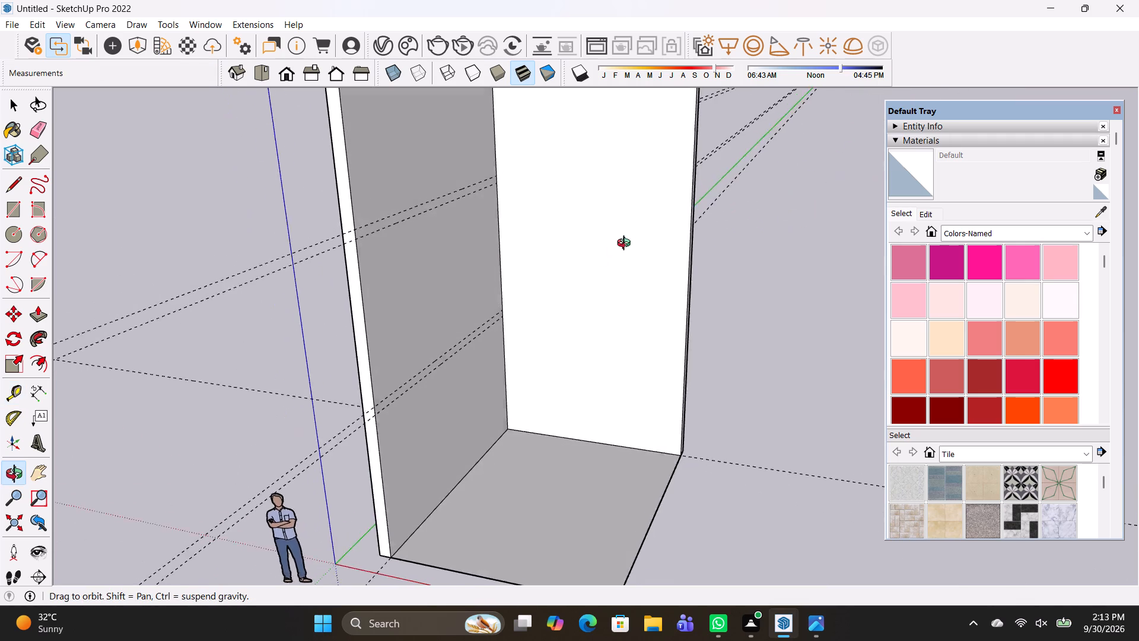
middle_drag(626, 245, 642, 235)
scroll(495, 328, up, 7)
middle_drag(471, 353, 282, 358)
scroll(364, 318, down, 1)
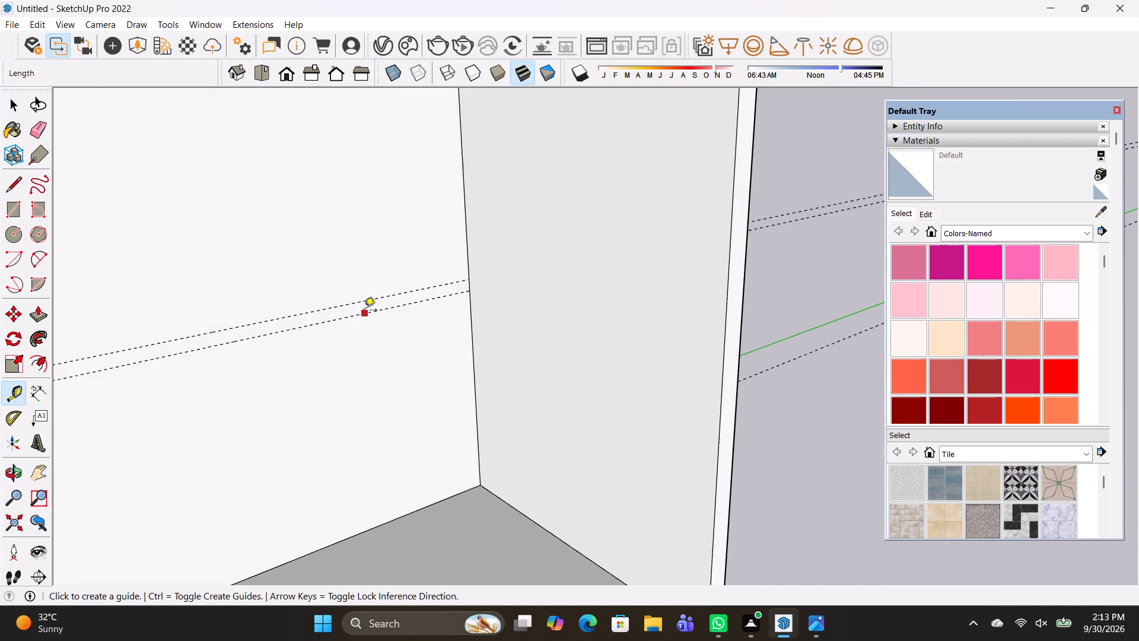
key(l)
scroll(333, 265, down, 5)
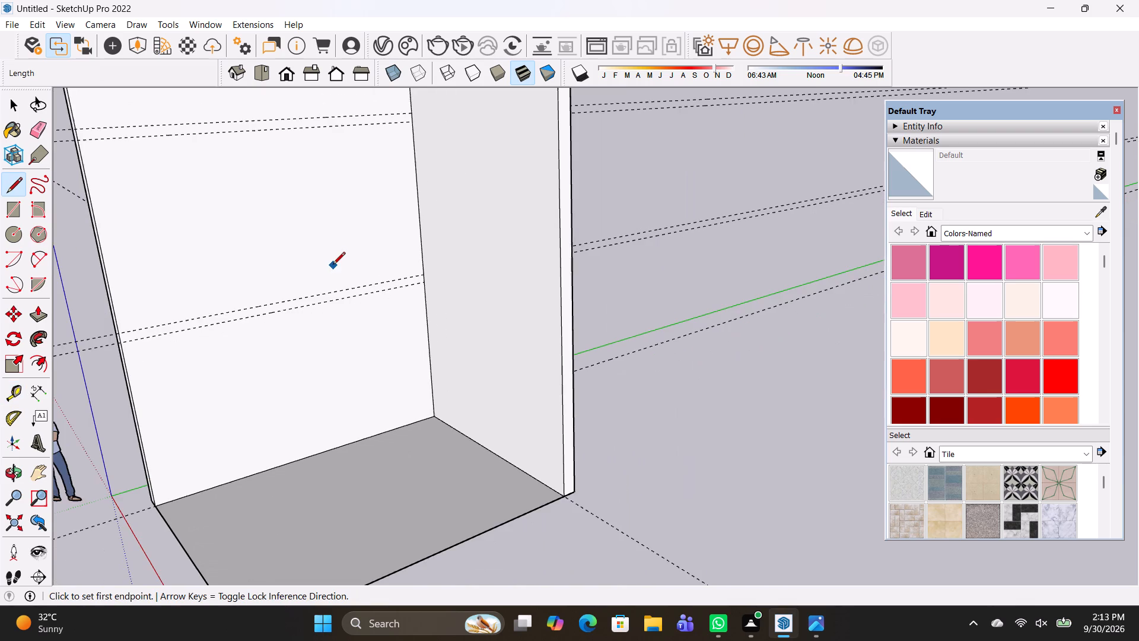
shift+middle_drag(333, 266, 488, 221)
scroll(294, 292, up, 3)
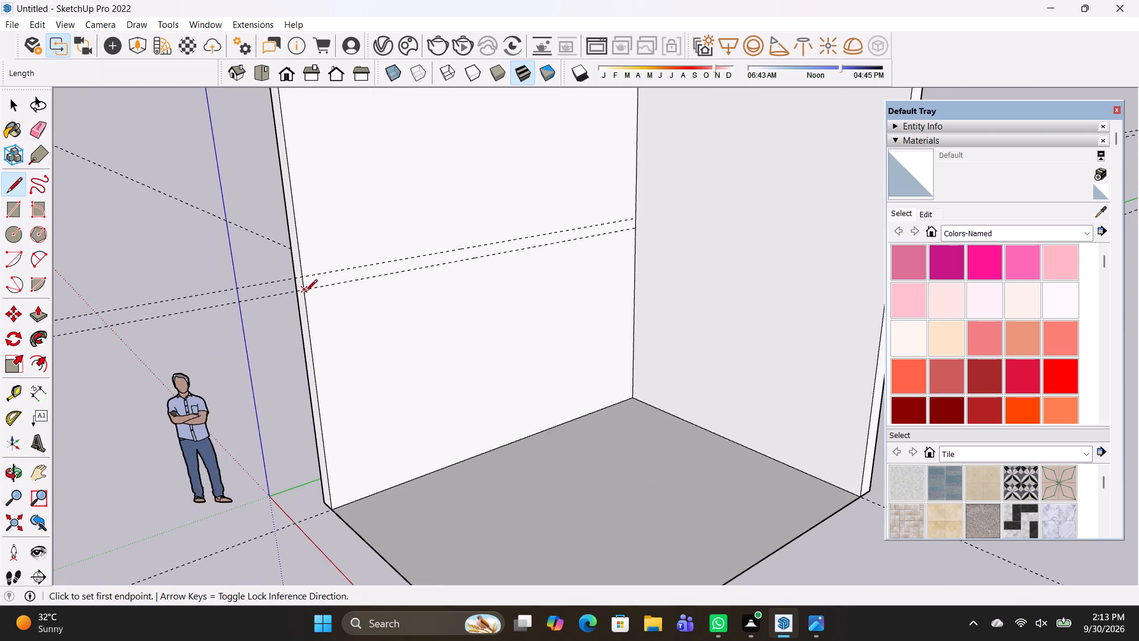
click(306, 290)
click(639, 223)
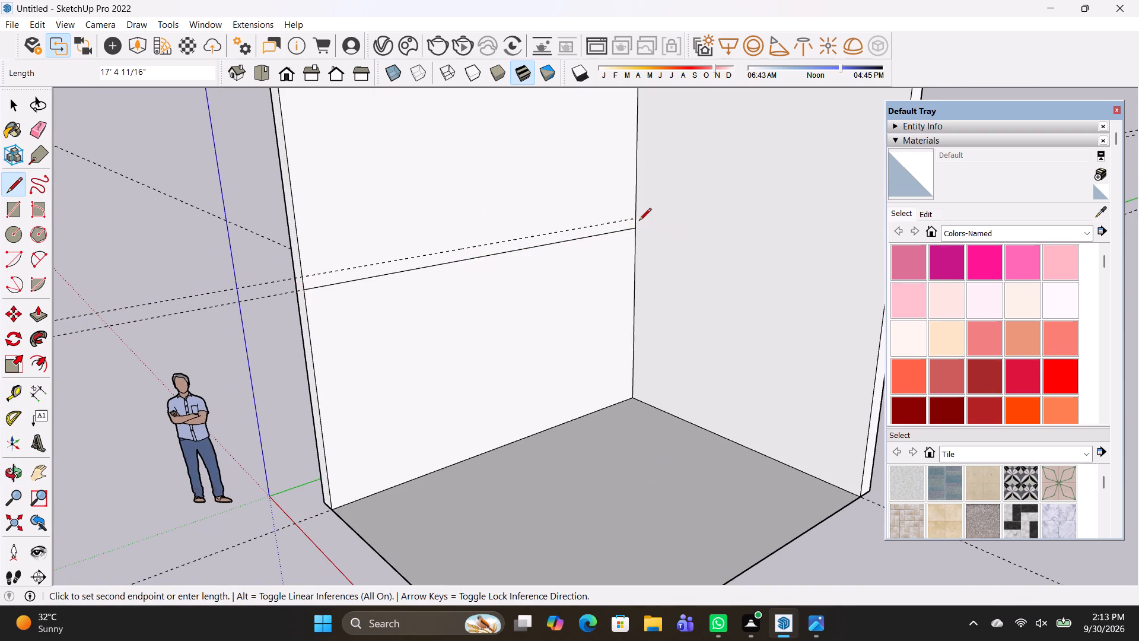
click(637, 215)
click(305, 274)
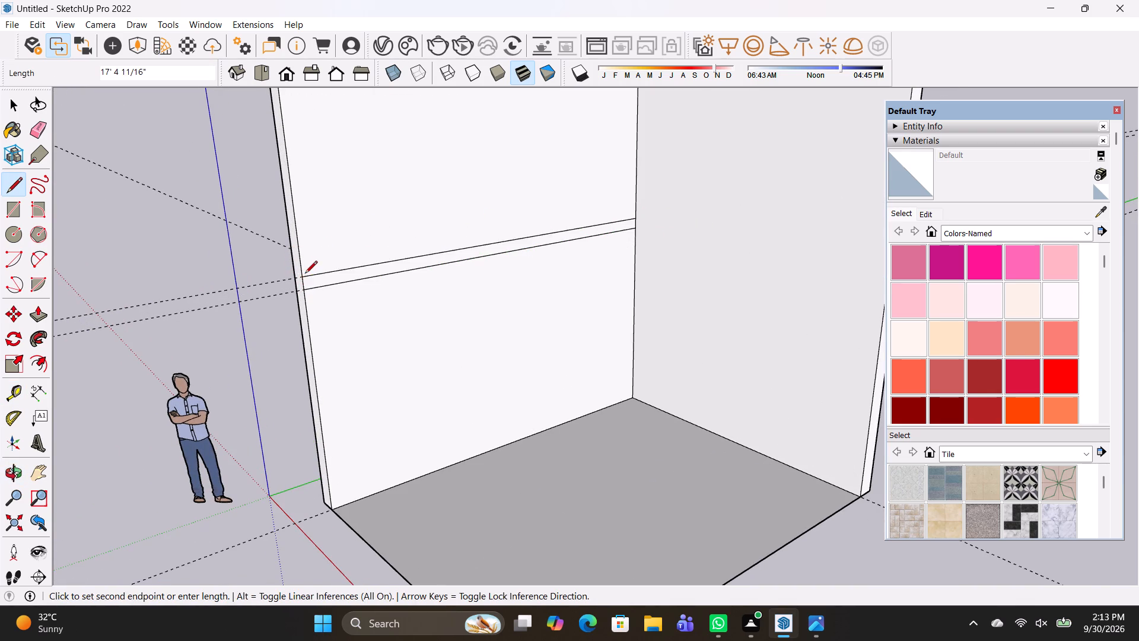
Draw lines along the upper pair of guides across the full width of the long wall's inner face.
scroll(397, 248, down, 4)
shift+middle_drag(400, 243, 437, 383)
scroll(364, 271, up, 3)
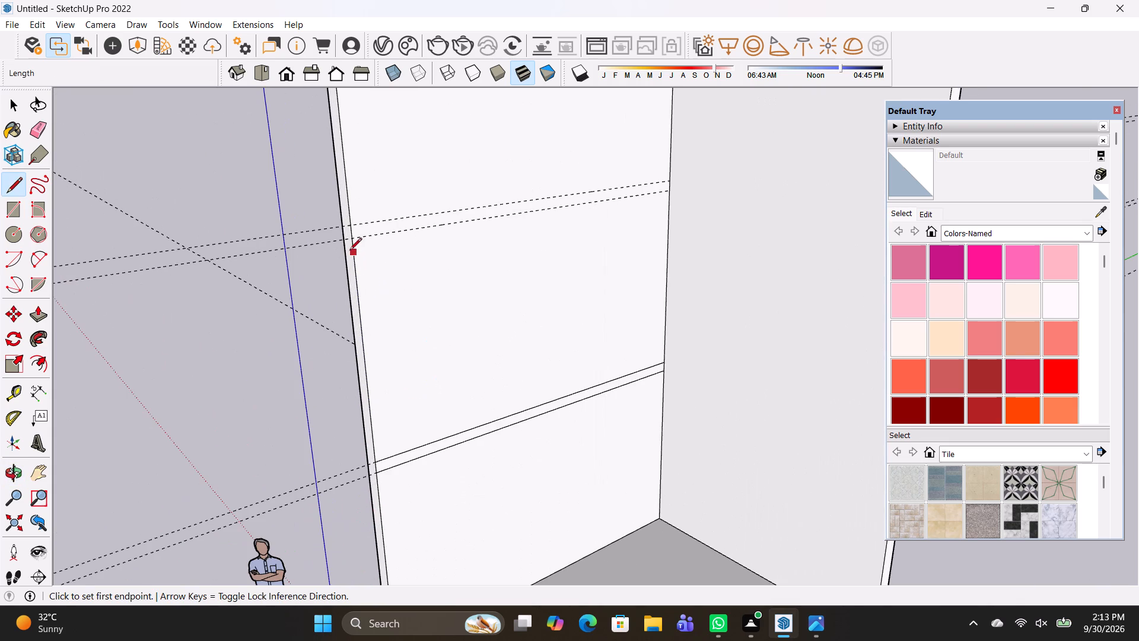
click(353, 239)
click(673, 196)
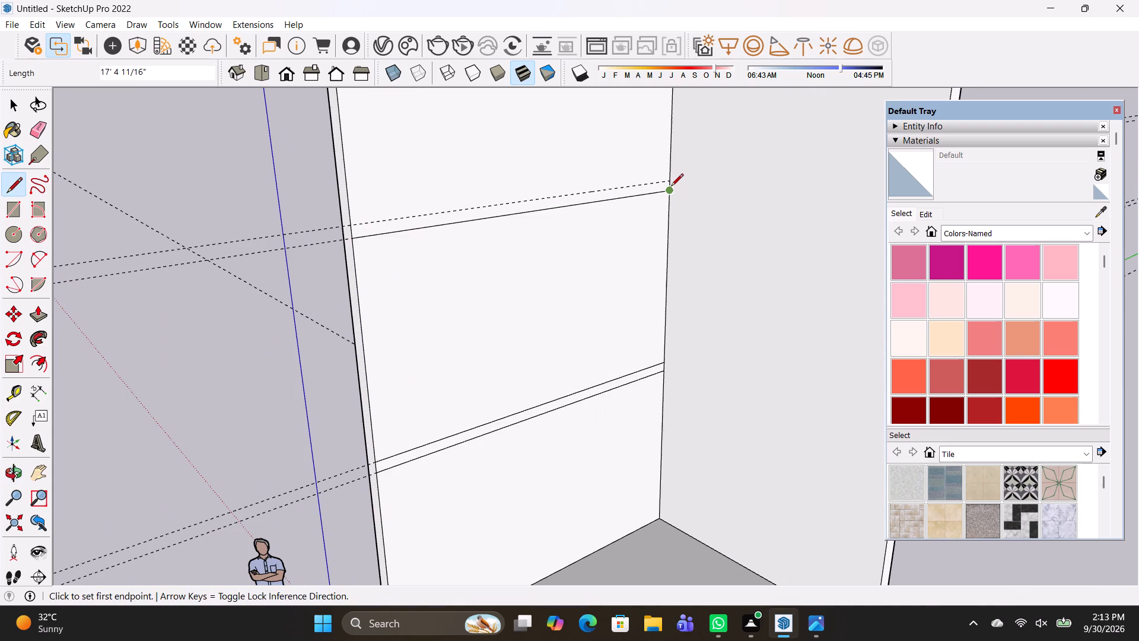
click(669, 180)
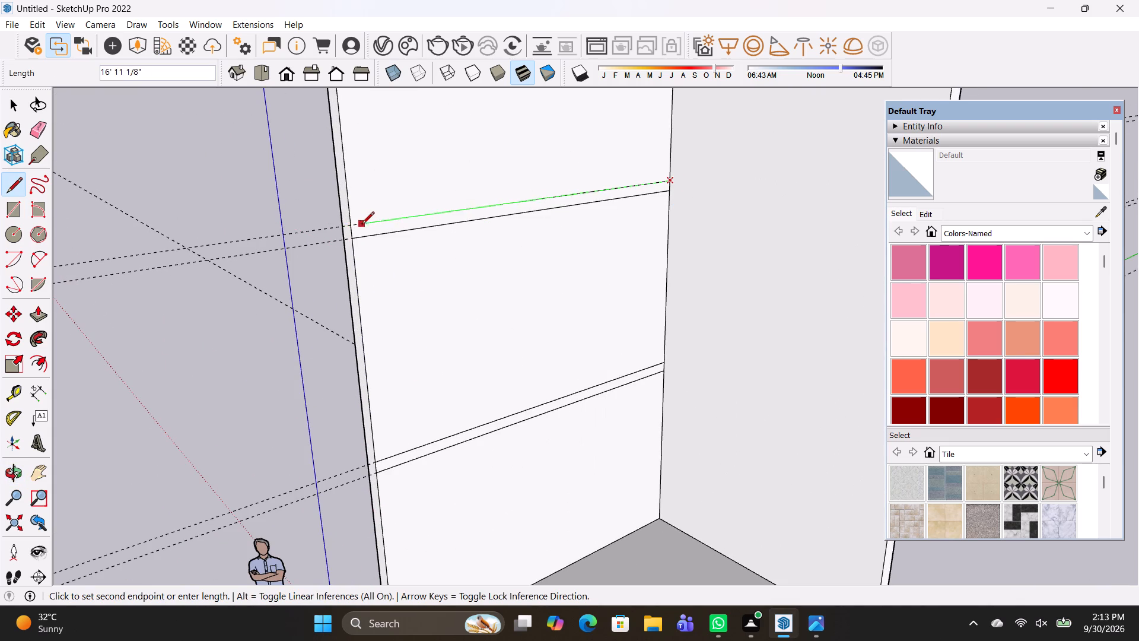
click(354, 224)
Pull both 6" strips out of the long wall by about 14', flush with the short wall's end, to form two floor slabs.
scroll(399, 286, down, 4)
middle_drag(403, 304, 511, 319)
shift+middle_drag(508, 328, 441, 343)
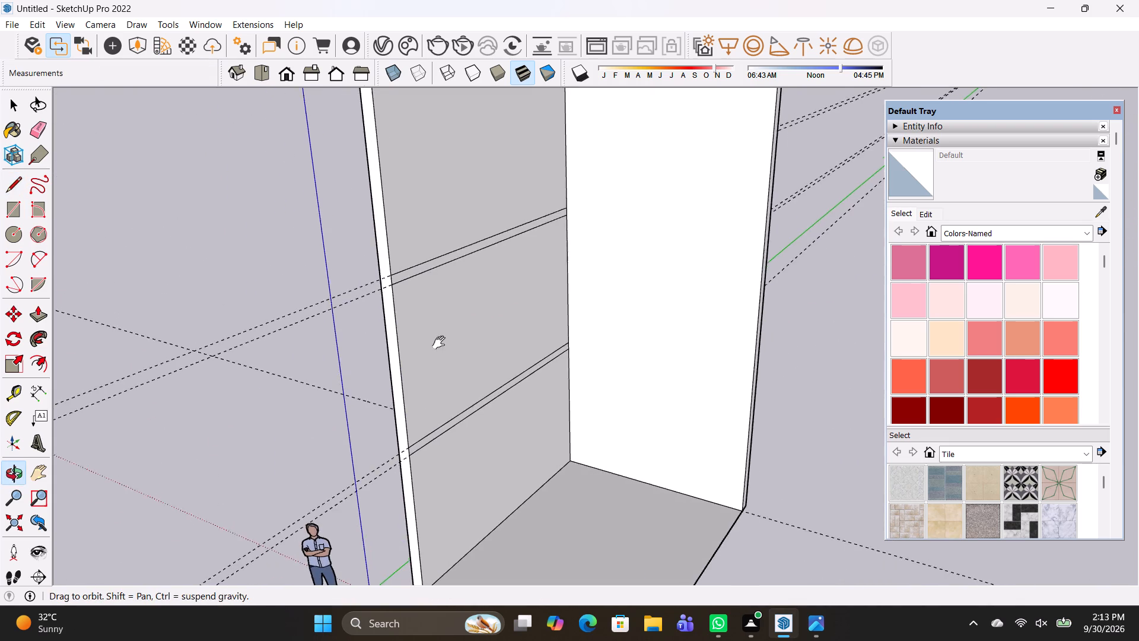
shift+middle_drag(441, 343, 276, 296)
key(p)
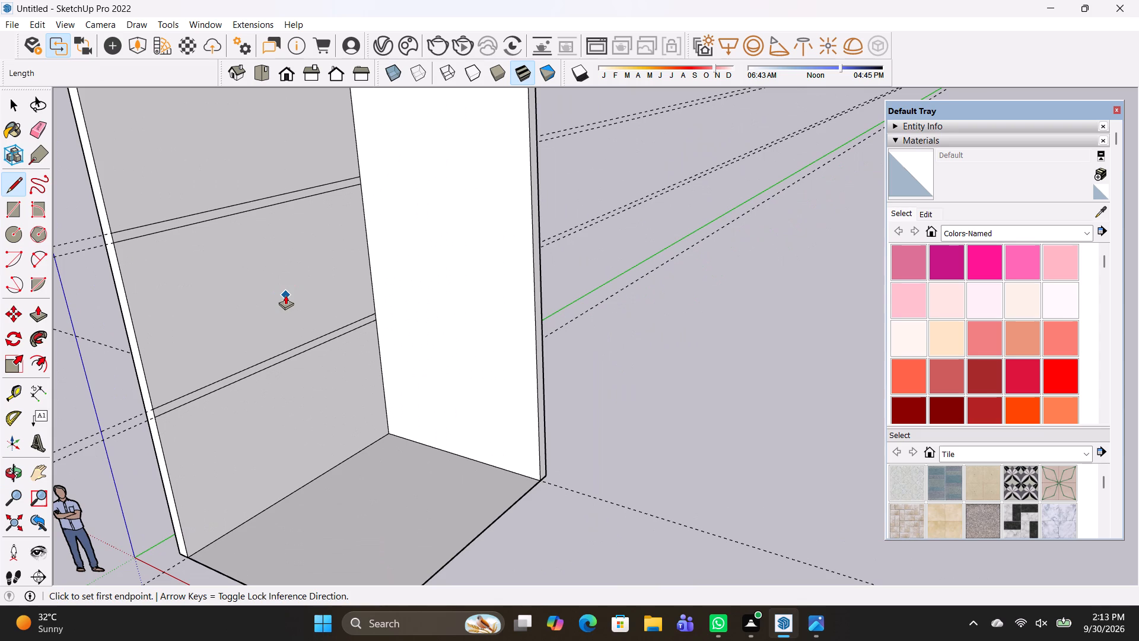
click(198, 221)
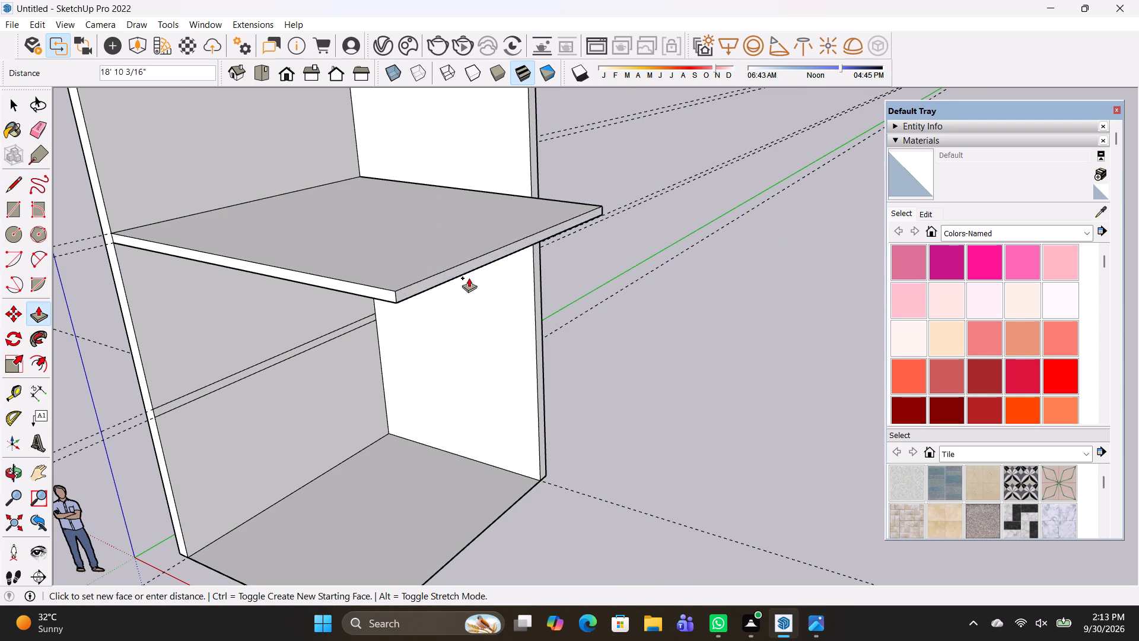
click(531, 169)
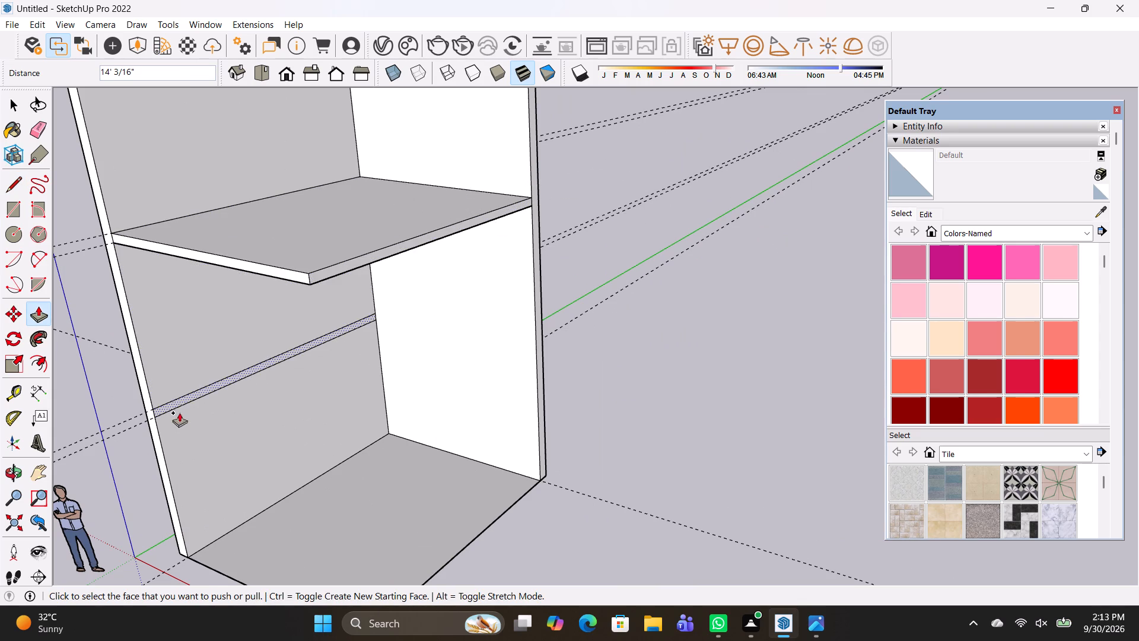
click(180, 403)
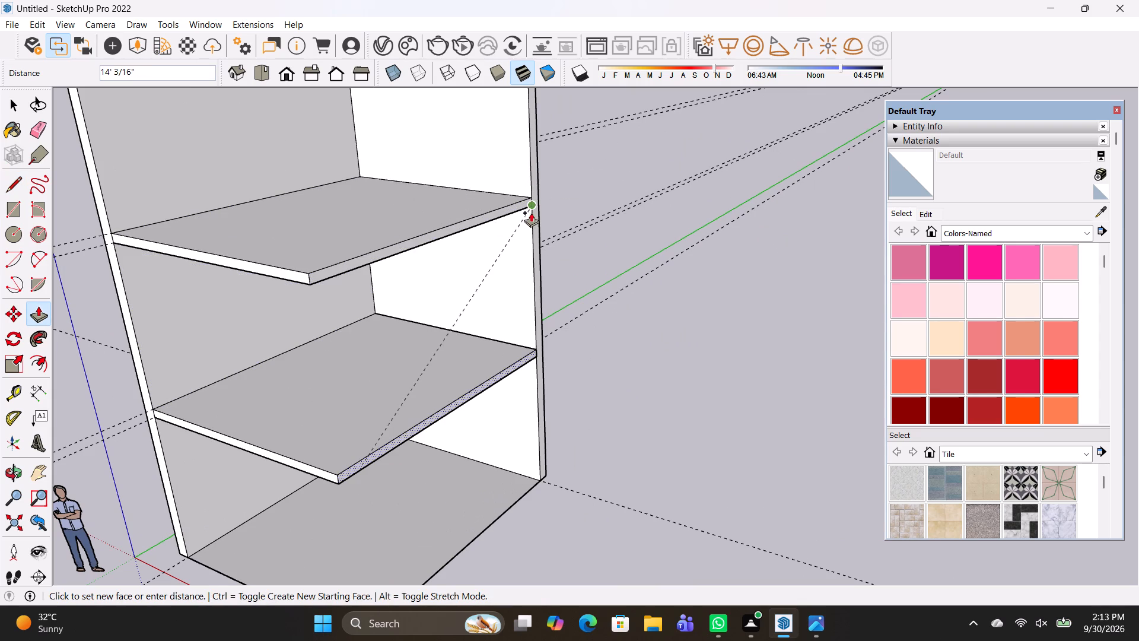
click(531, 211)
Erase all the dashed guide lines around the model.
middle_drag(505, 467, 447, 449)
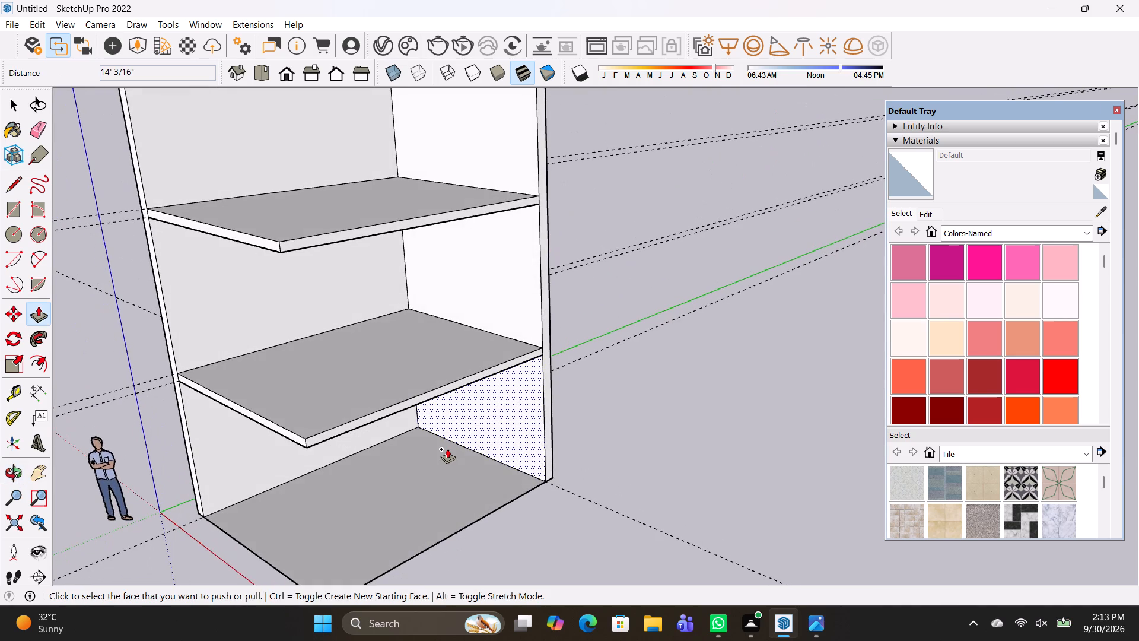
shift+middle_drag(447, 449, 440, 416)
middle_drag(393, 462, 413, 511)
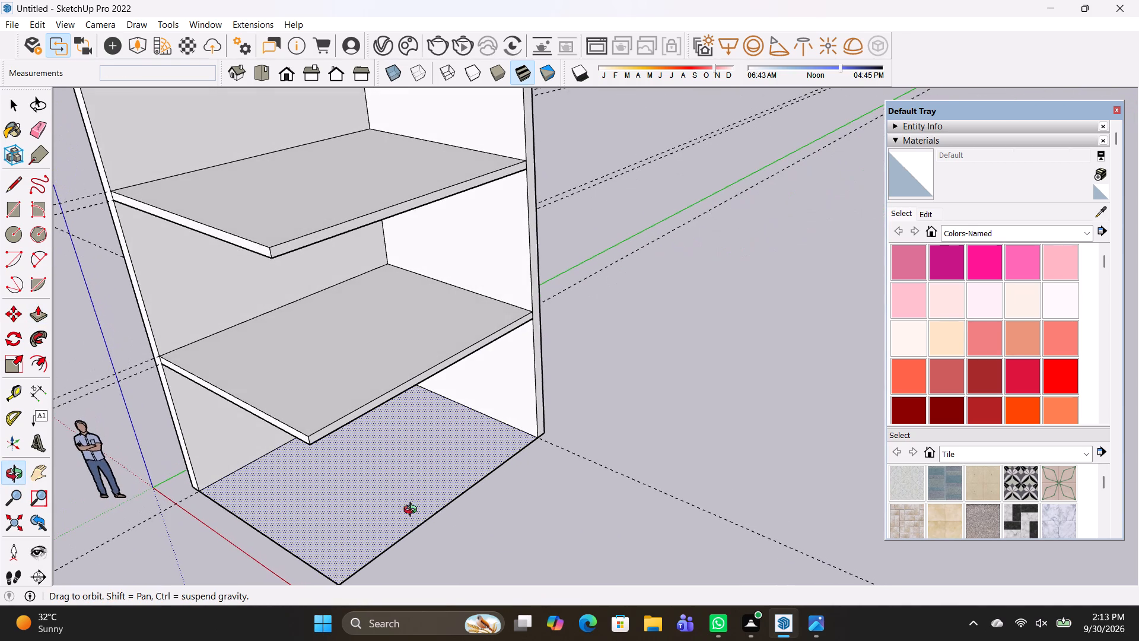
middle_drag(413, 511, 413, 512)
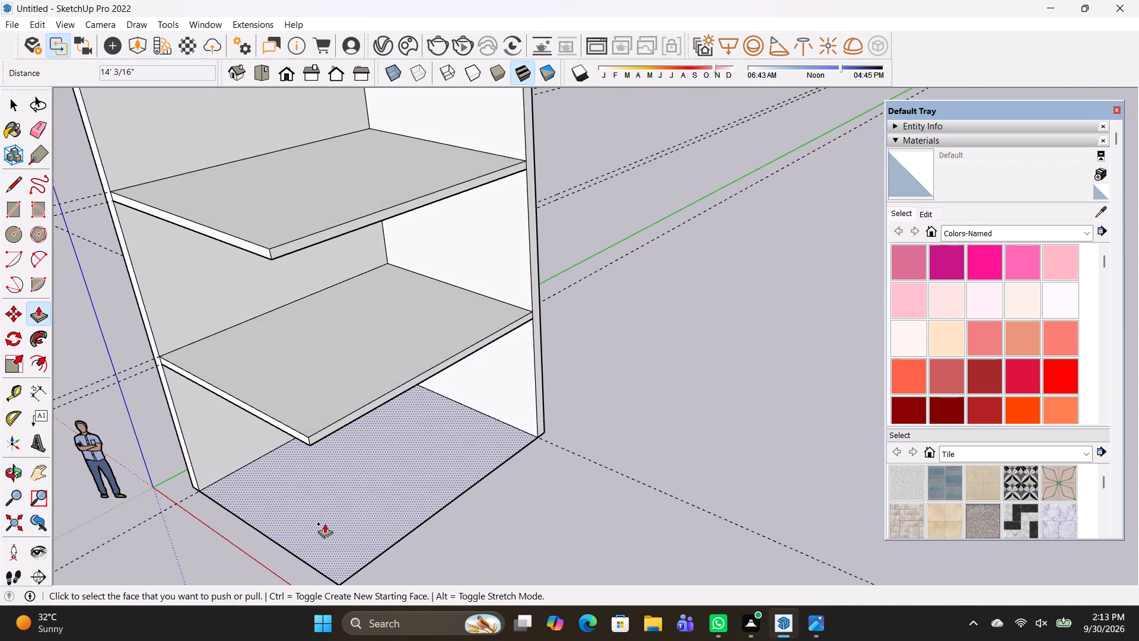
key(e)
drag(645, 333, 605, 180)
drag(604, 154, 625, 537)
scroll(660, 475, down, 4)
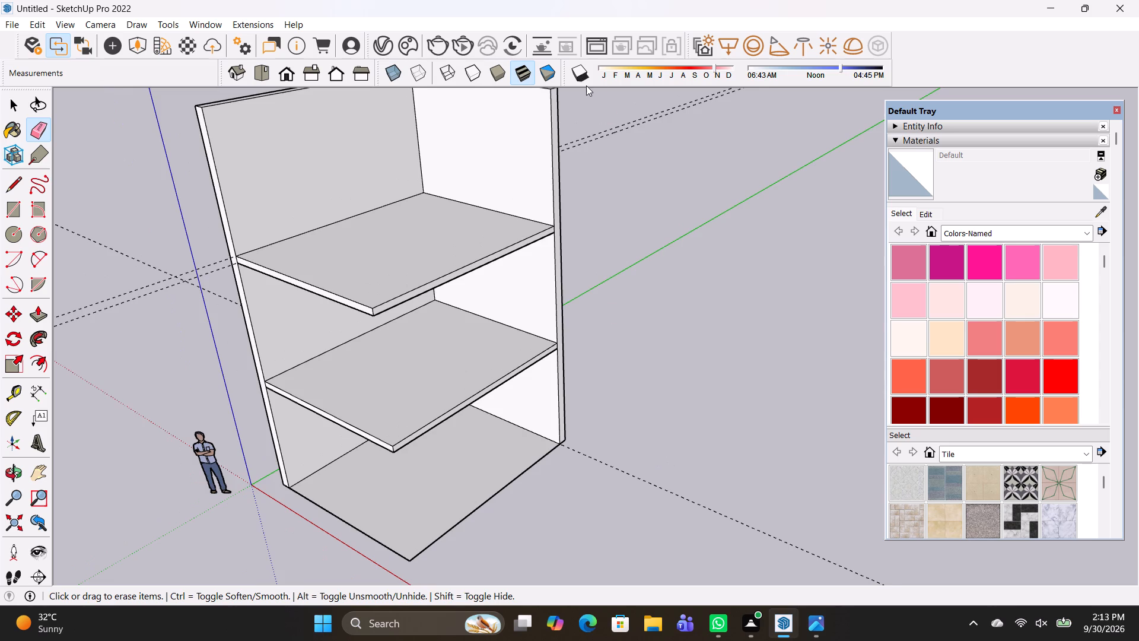
drag(586, 85, 590, 166)
drag(619, 139, 841, 54)
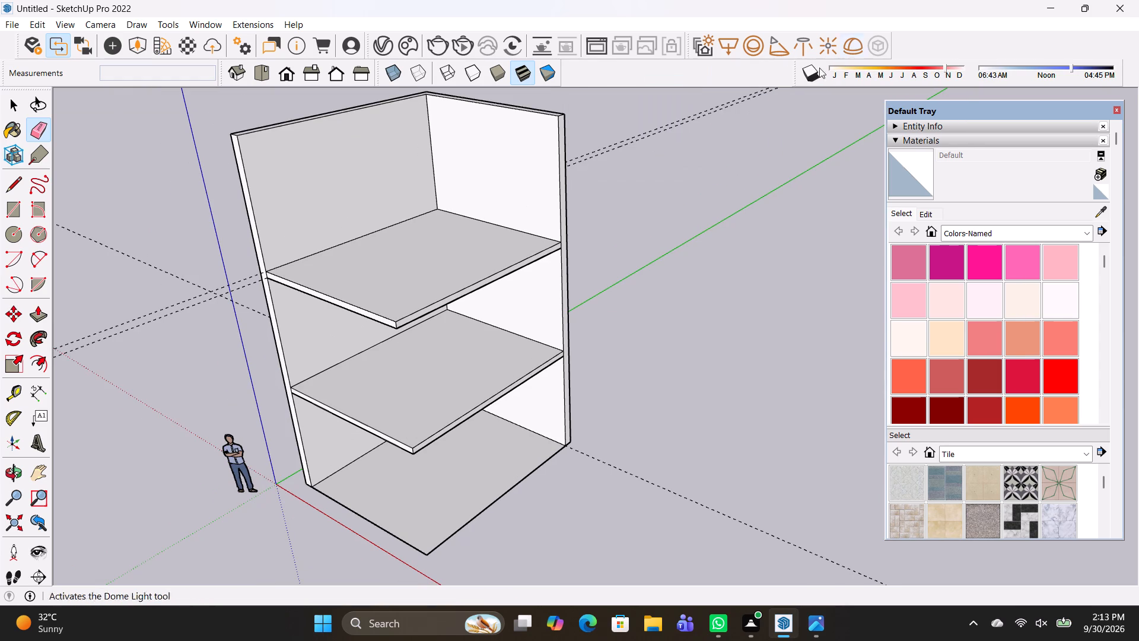
drag(636, 145, 629, 137)
drag(645, 433, 644, 469)
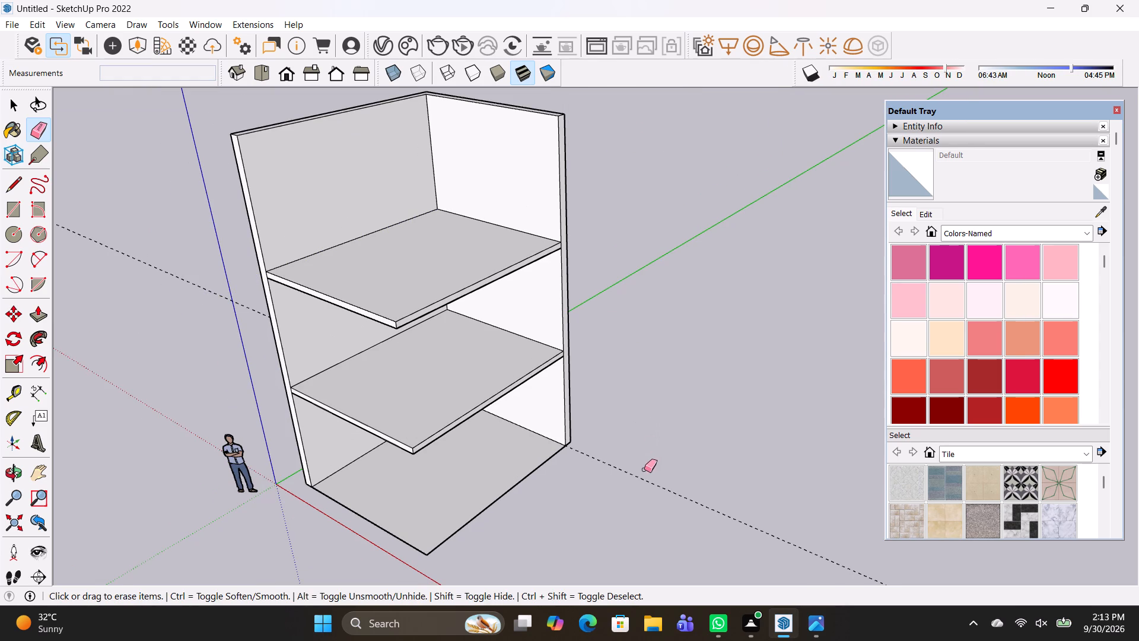
drag(644, 469, 629, 488)
Push/Pull the ground floor face to thicken it downward by about 5".
middle_drag(614, 481, 567, 410)
scroll(518, 439, up, 4)
middle_drag(518, 439, 521, 436)
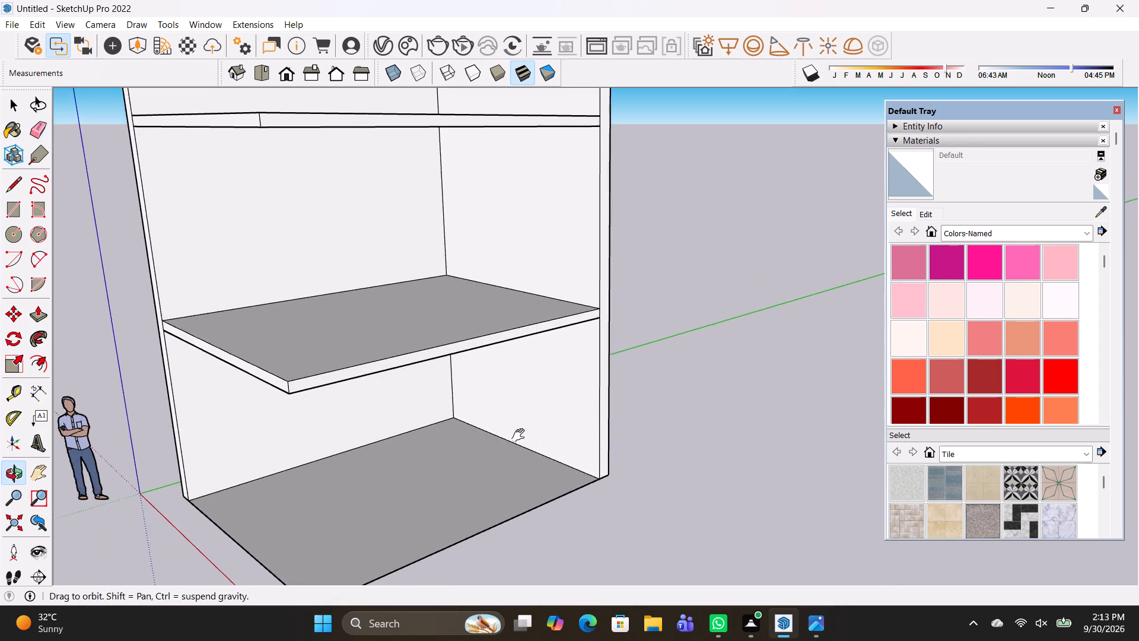
middle_drag(521, 436, 470, 370)
middle_drag(438, 472, 567, 448)
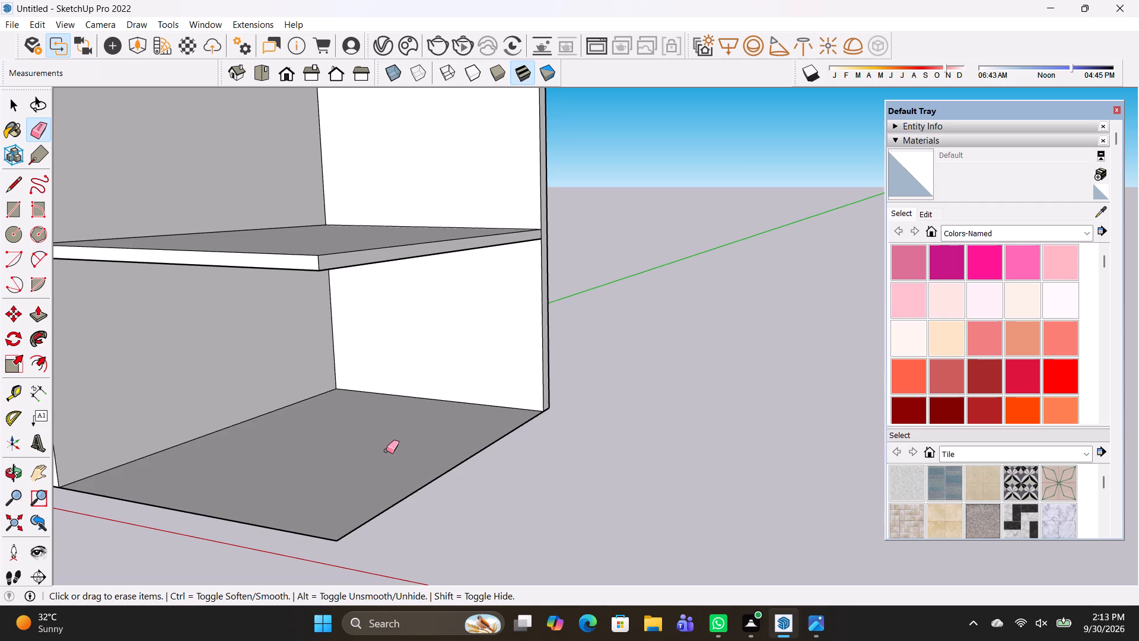
key(p)
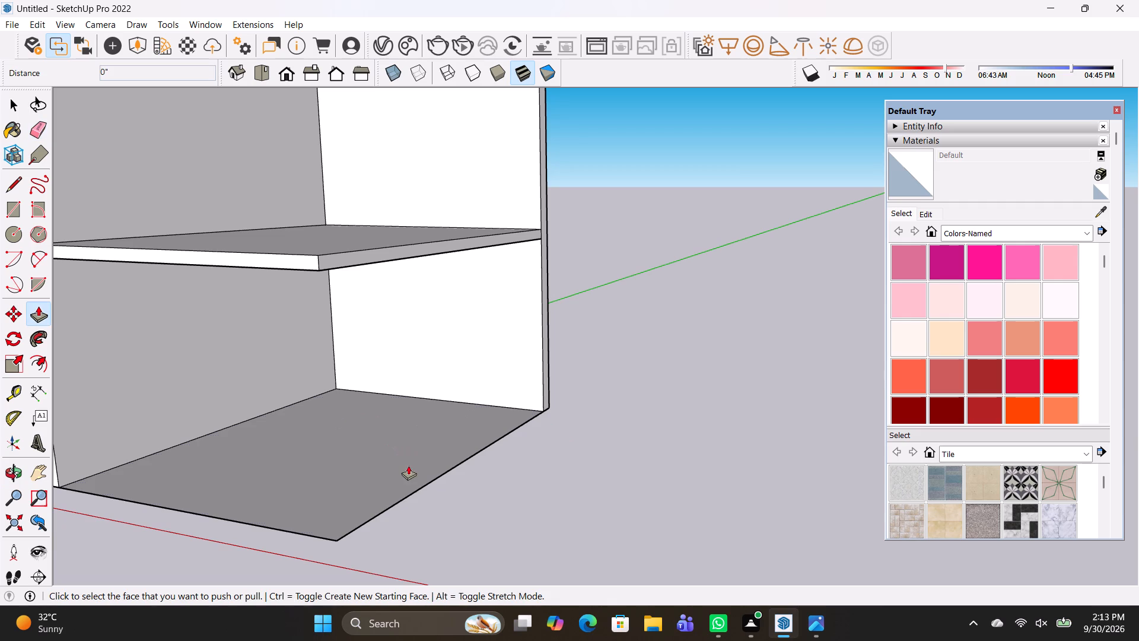
click(429, 479)
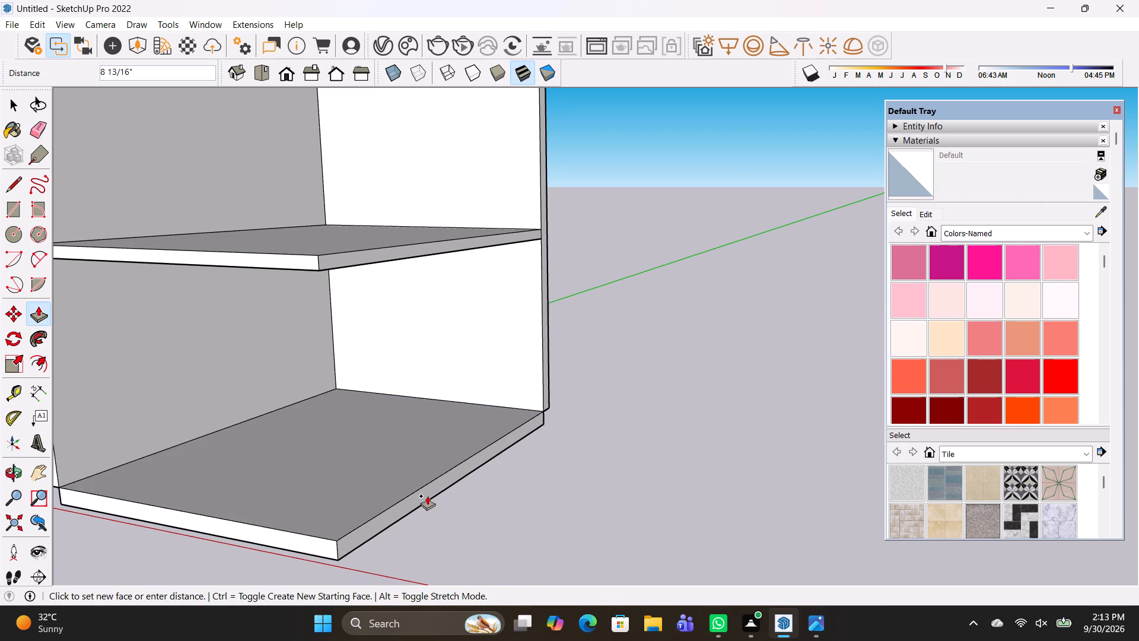
click(419, 489)
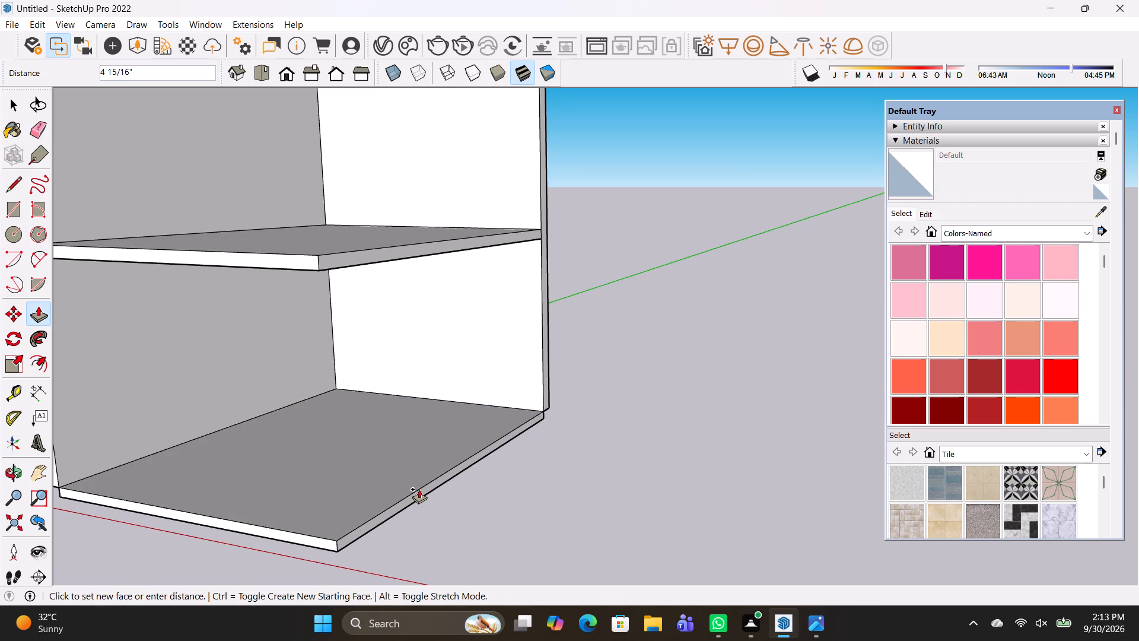
Extend the bottom face of the L-shaped walls down flush with the underside of the ground floor slab.
middle_drag(572, 487, 225, 285)
scroll(656, 481, up, 3)
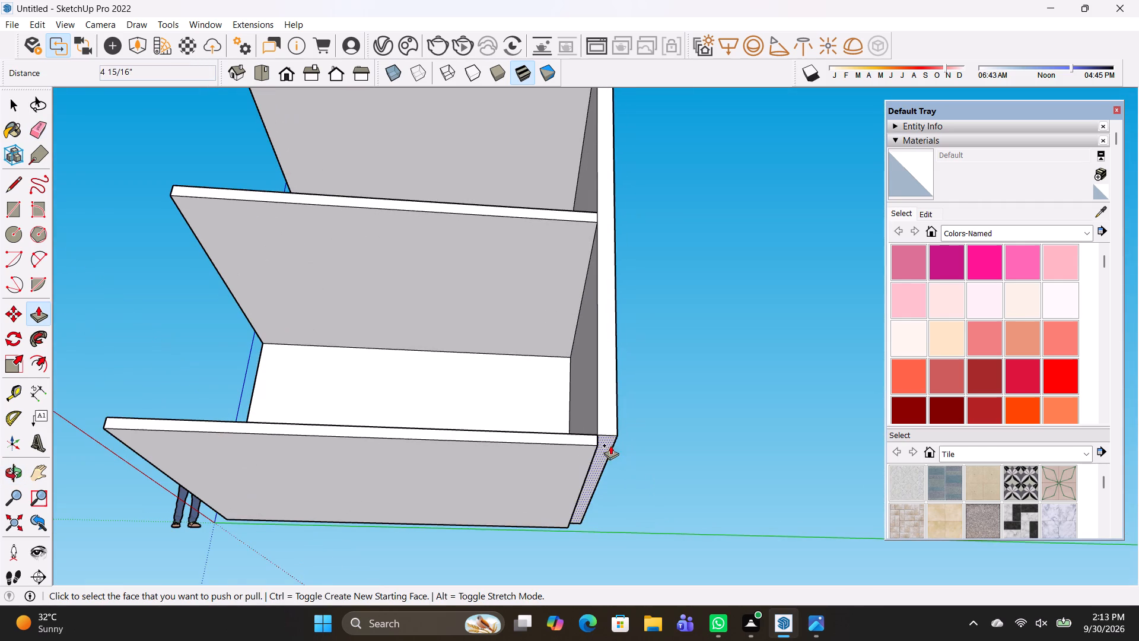
click(607, 440)
click(586, 449)
Erase the leftover seam edges between the ground floor slab and the walls, on the underside and at both exposed wall ends.
middle_drag(558, 480, 643, 451)
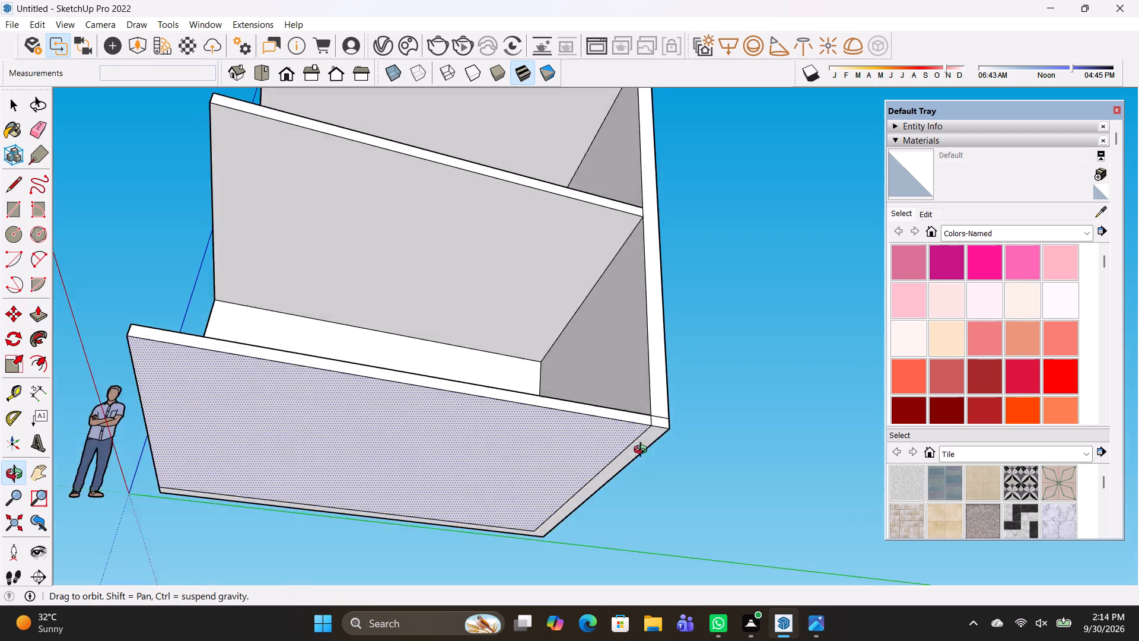
middle_drag(643, 451, 493, 416)
middle_drag(511, 469, 1138, 640)
middle_drag(845, 507, 692, 342)
key(e)
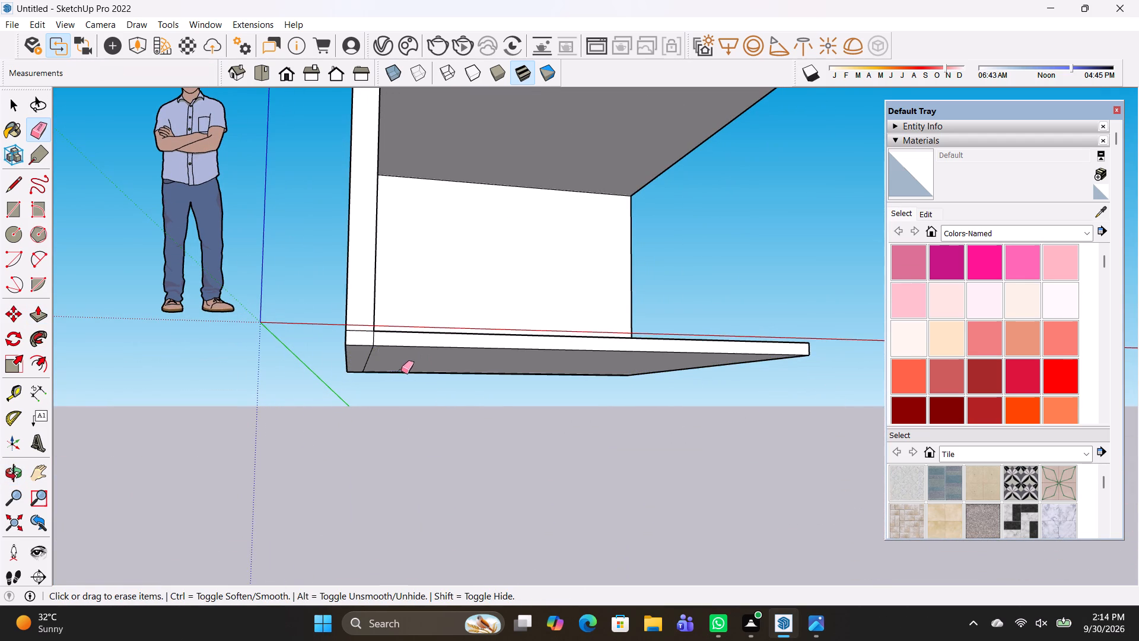
drag(369, 356, 384, 362)
click(378, 337)
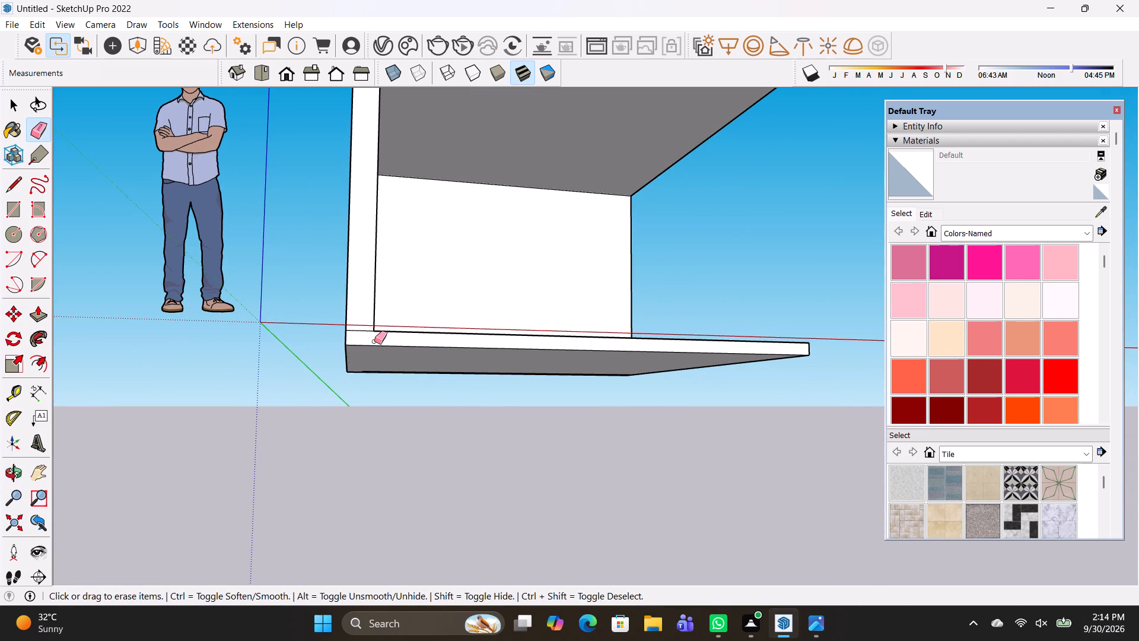
scroll(466, 411, down, 1)
middle_drag(462, 416, 83, 520)
scroll(829, 334, up, 4)
scroll(732, 325, up, 5)
drag(743, 373, 739, 358)
drag(731, 384, 711, 383)
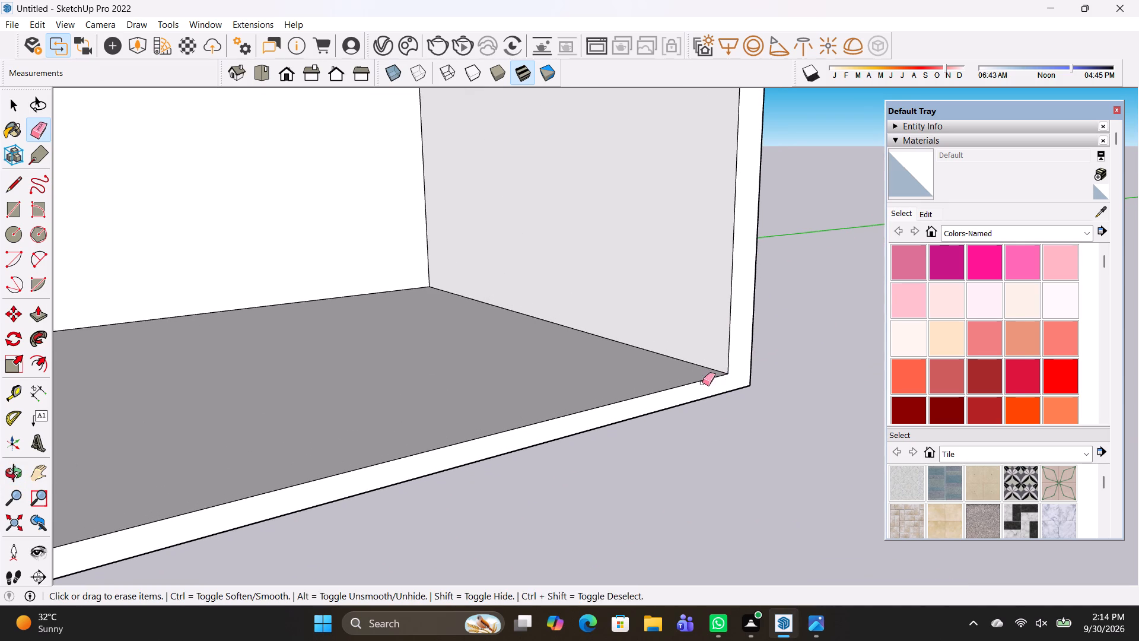
Erase the leftover horizontal seam edges near the base of both walls' outer faces.
scroll(723, 385, down, 4)
middle_drag(740, 430, 284, 449)
scroll(651, 382, up, 3)
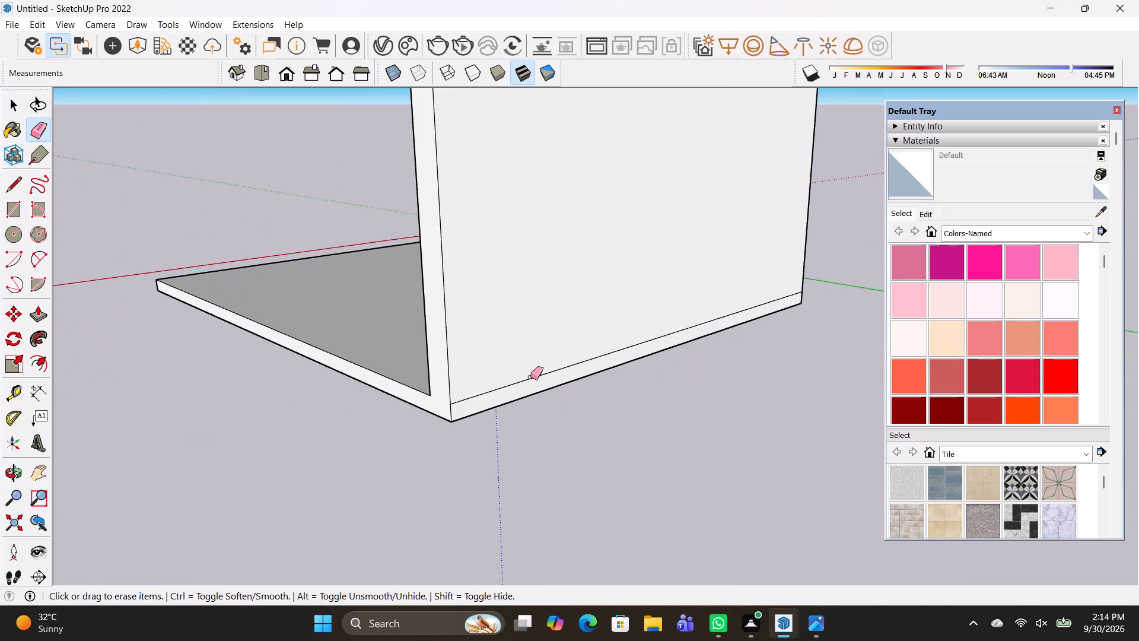
click(530, 377)
middle_drag(620, 362, 151, 436)
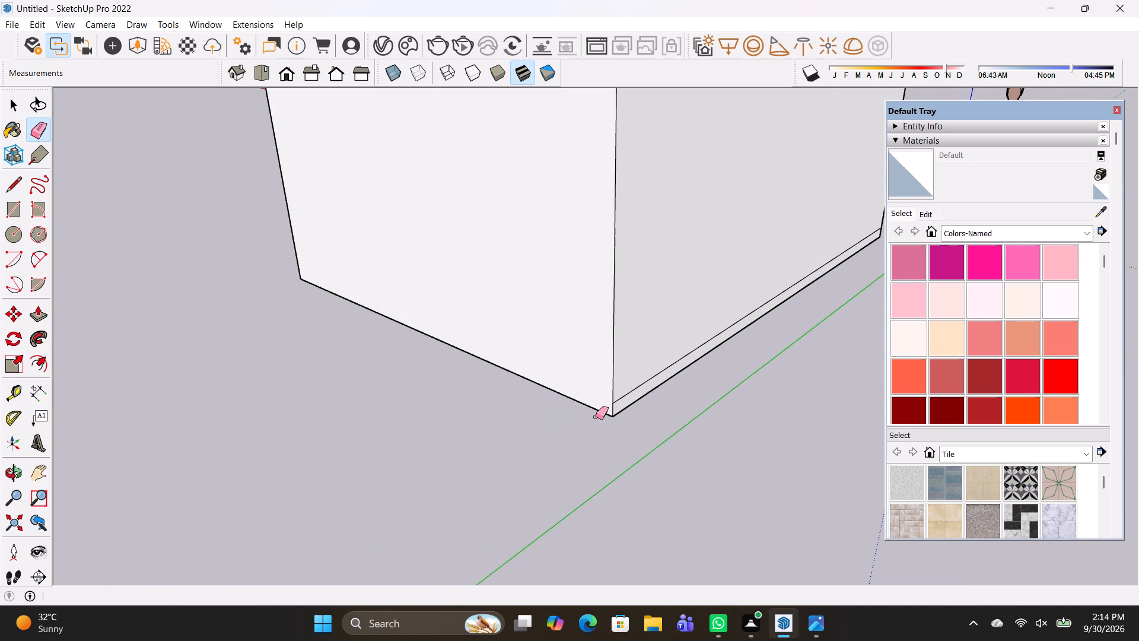
drag(623, 392, 626, 401)
middle_drag(505, 414, 85, 430)
scroll(693, 395, down, 3)
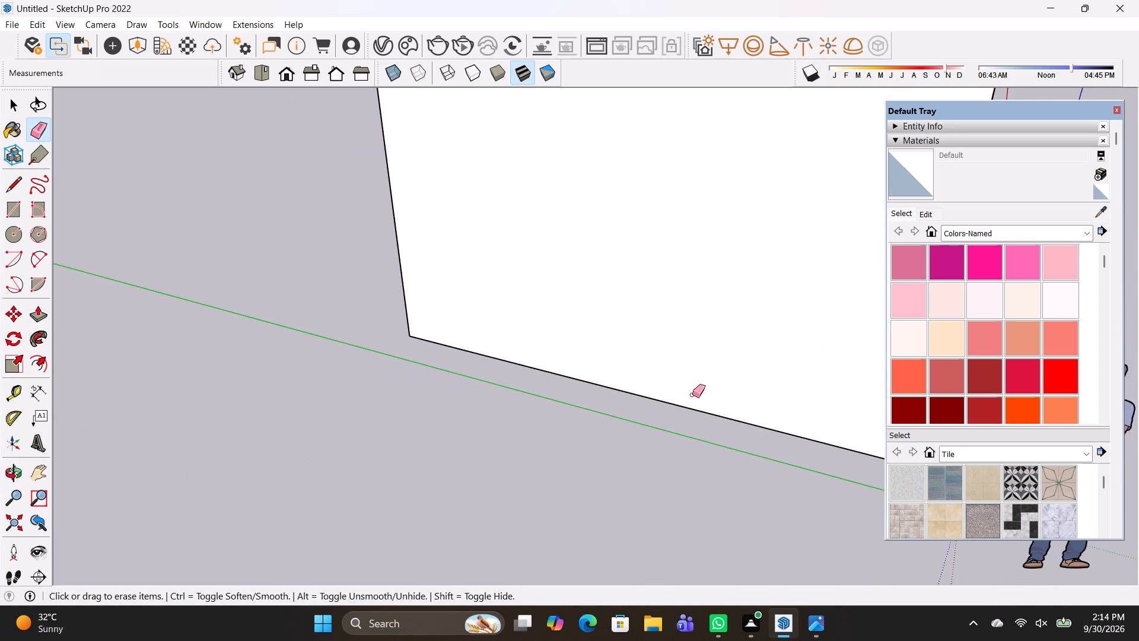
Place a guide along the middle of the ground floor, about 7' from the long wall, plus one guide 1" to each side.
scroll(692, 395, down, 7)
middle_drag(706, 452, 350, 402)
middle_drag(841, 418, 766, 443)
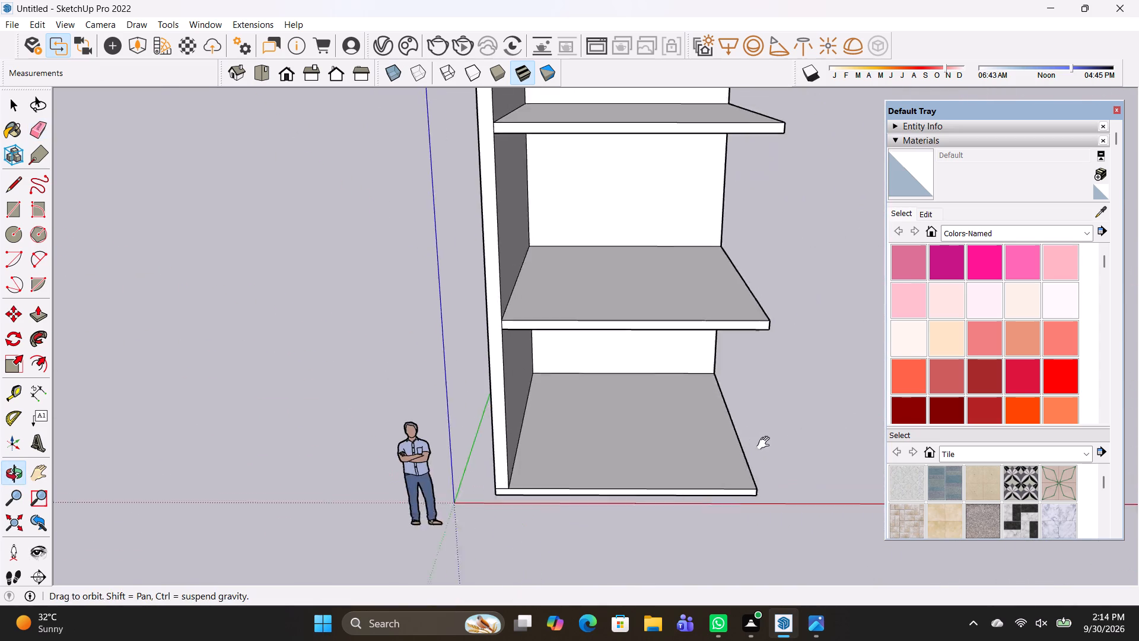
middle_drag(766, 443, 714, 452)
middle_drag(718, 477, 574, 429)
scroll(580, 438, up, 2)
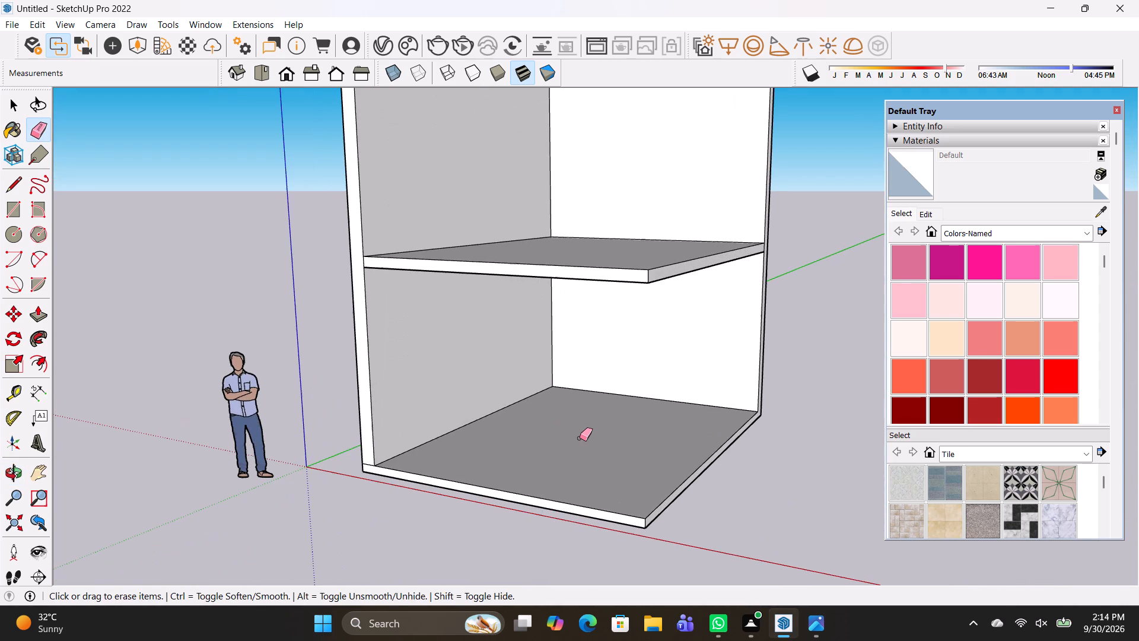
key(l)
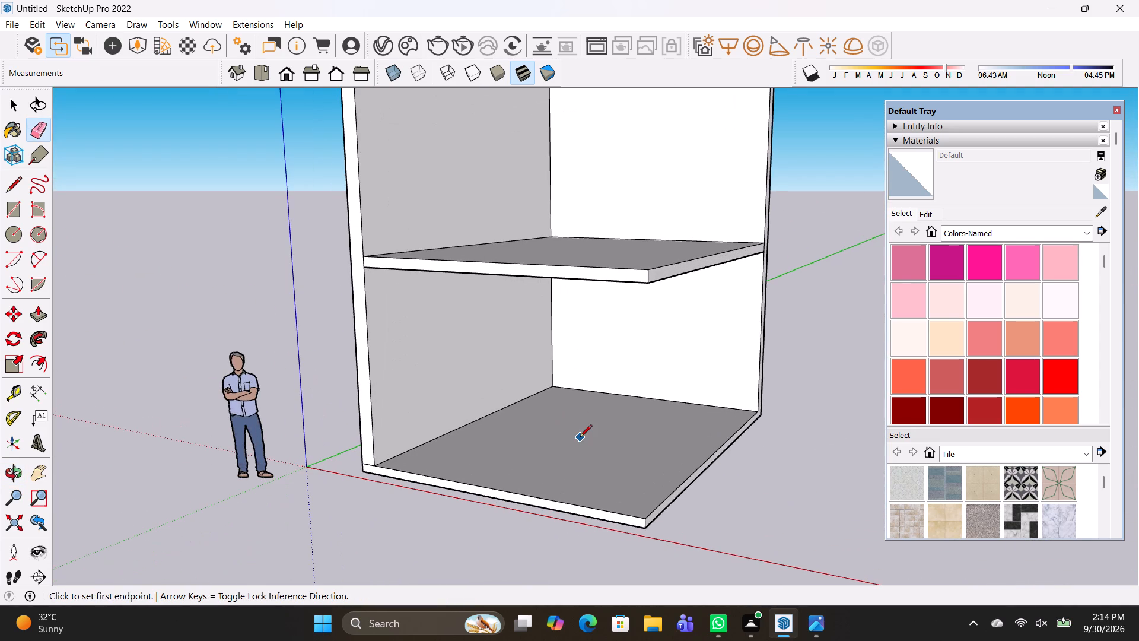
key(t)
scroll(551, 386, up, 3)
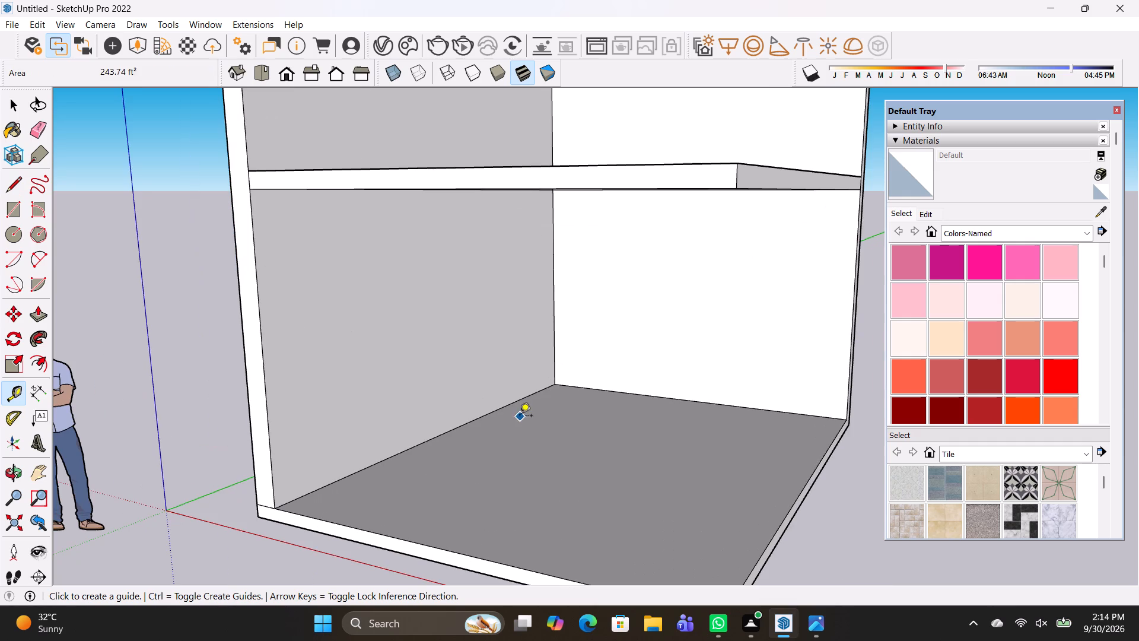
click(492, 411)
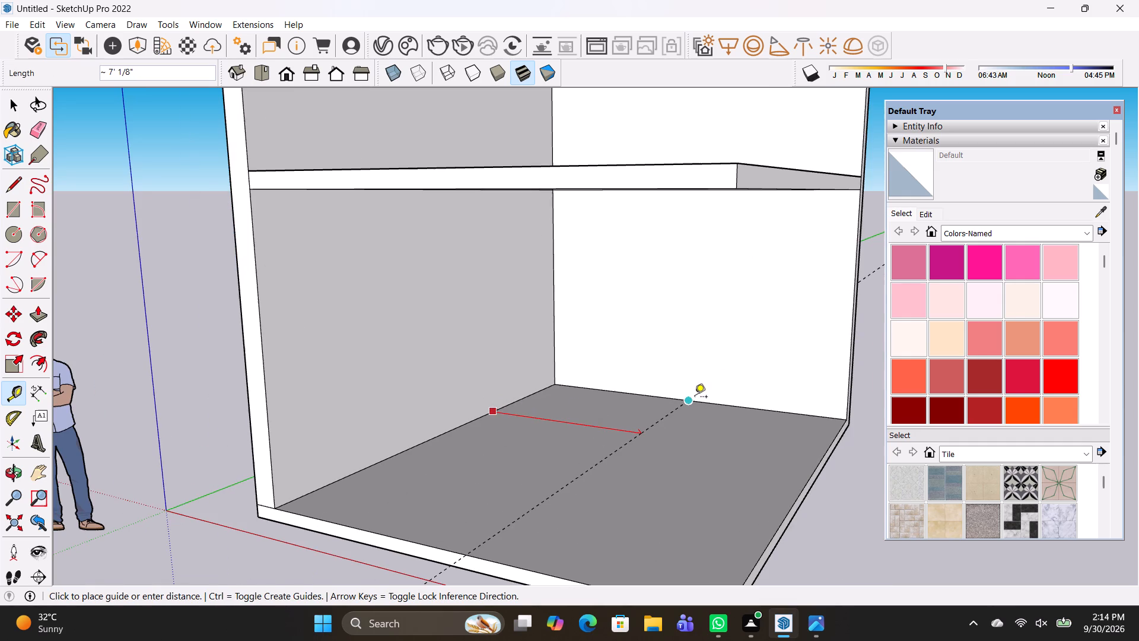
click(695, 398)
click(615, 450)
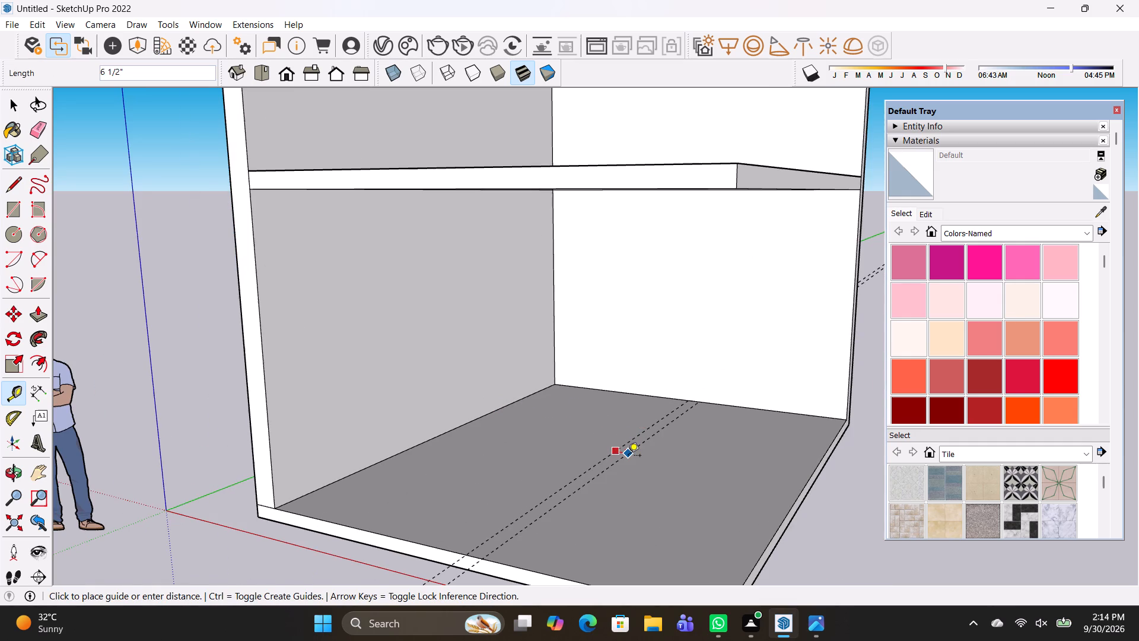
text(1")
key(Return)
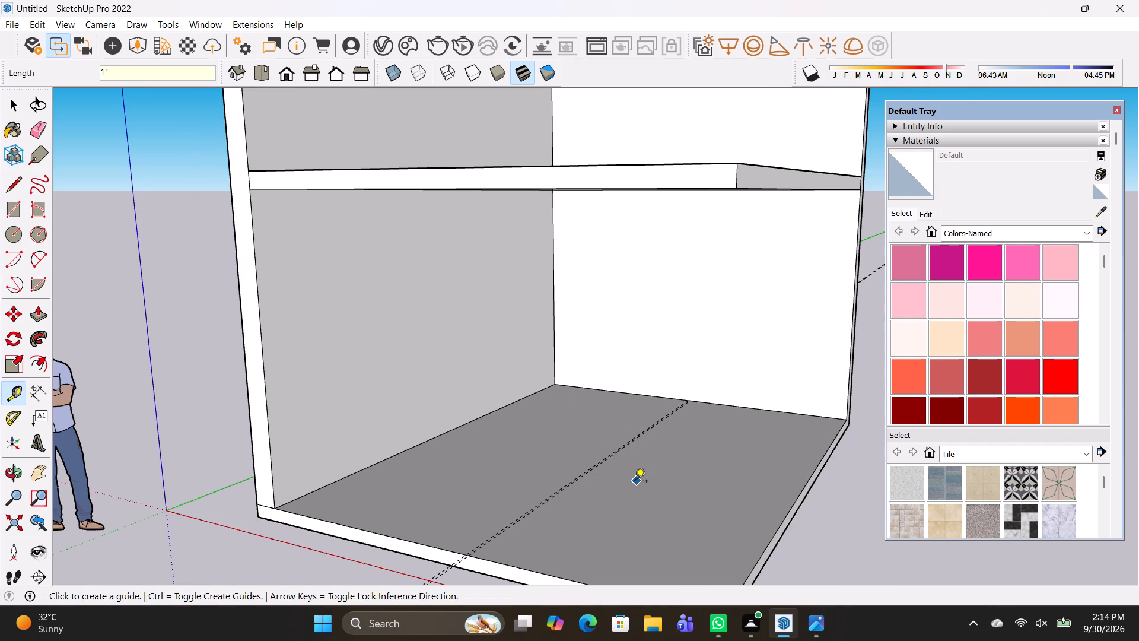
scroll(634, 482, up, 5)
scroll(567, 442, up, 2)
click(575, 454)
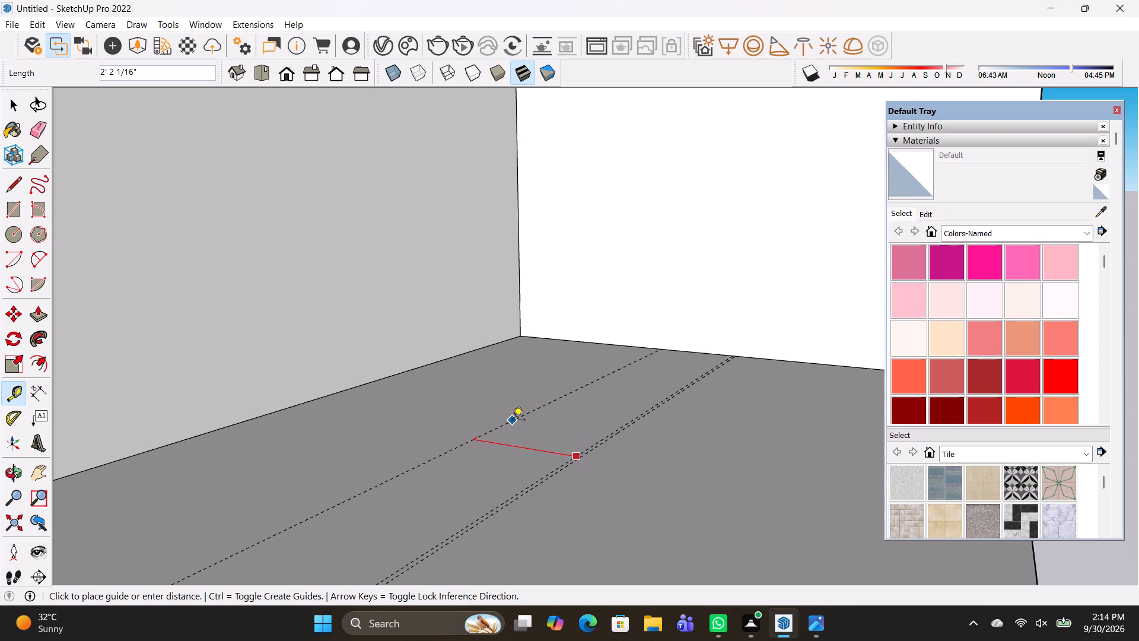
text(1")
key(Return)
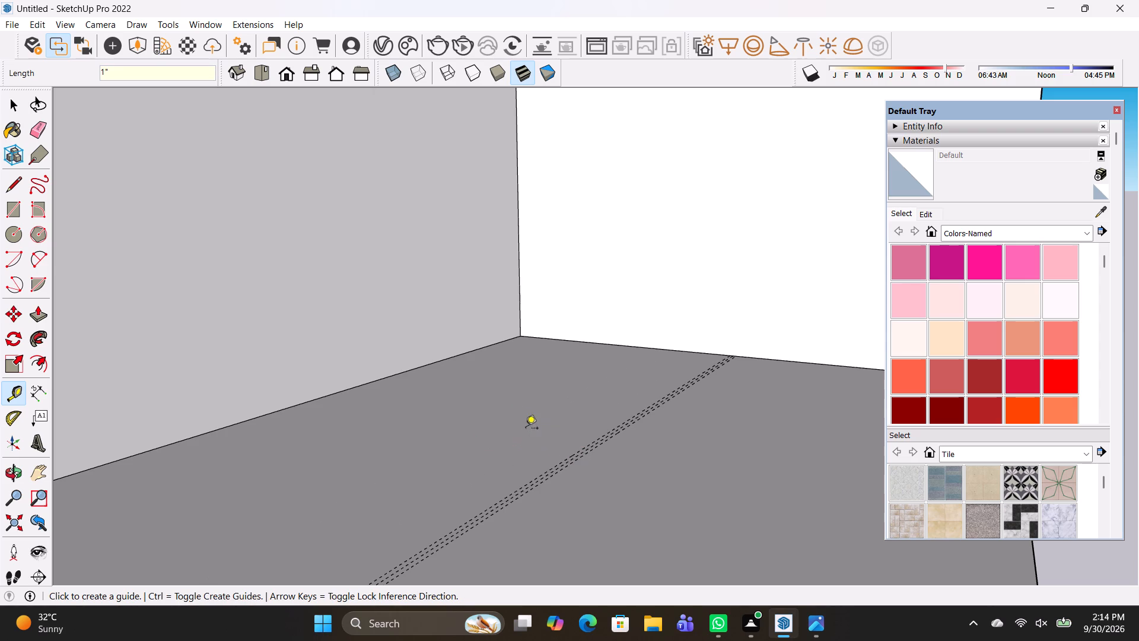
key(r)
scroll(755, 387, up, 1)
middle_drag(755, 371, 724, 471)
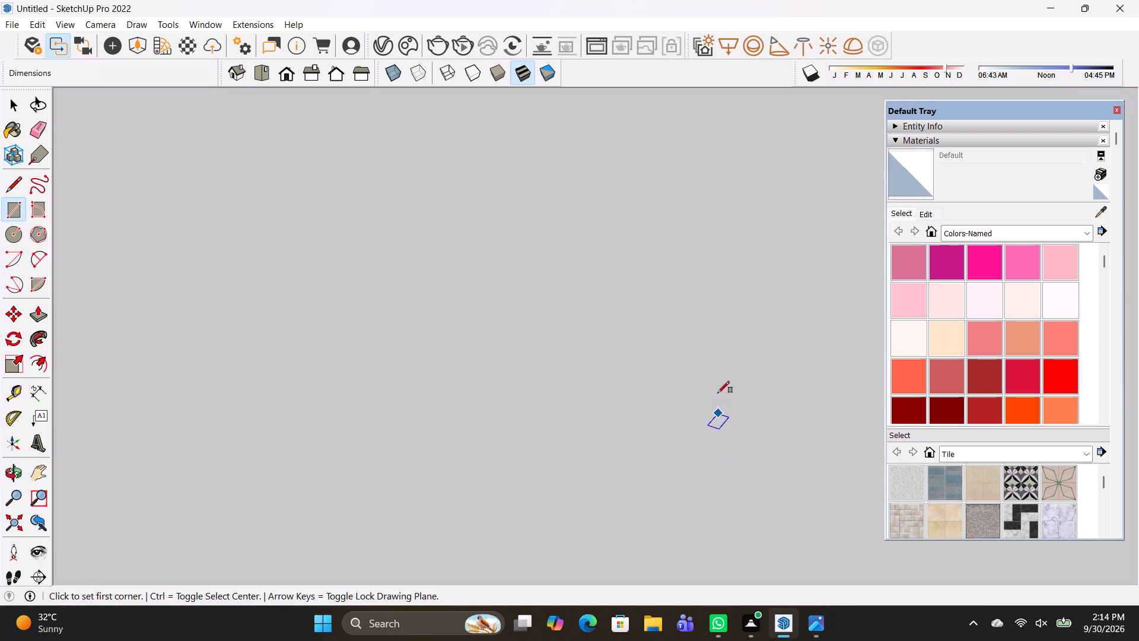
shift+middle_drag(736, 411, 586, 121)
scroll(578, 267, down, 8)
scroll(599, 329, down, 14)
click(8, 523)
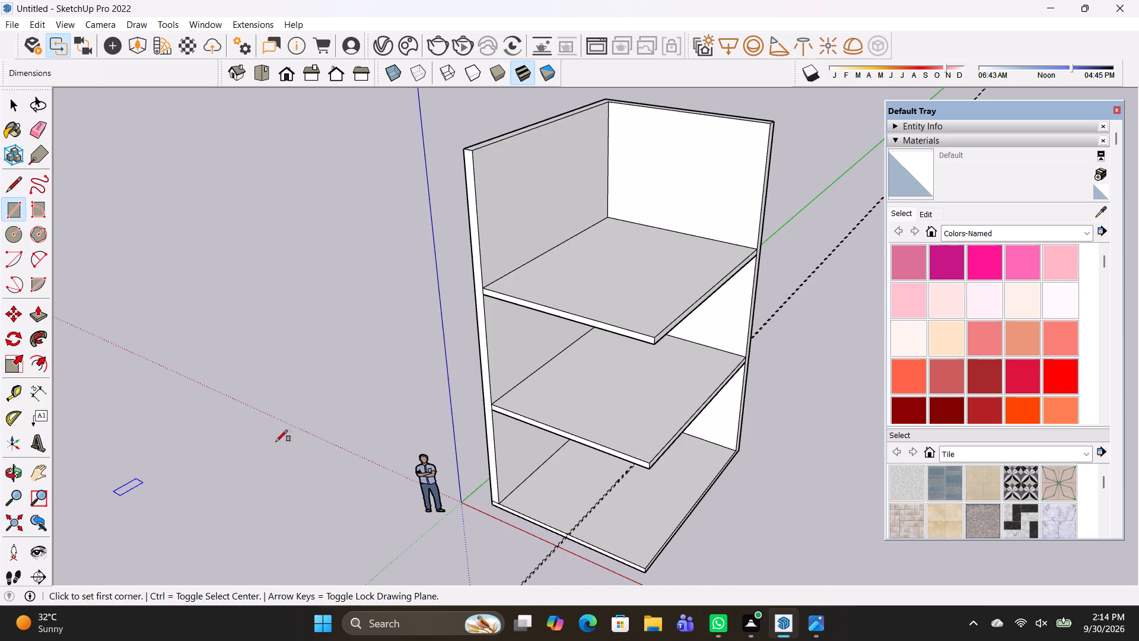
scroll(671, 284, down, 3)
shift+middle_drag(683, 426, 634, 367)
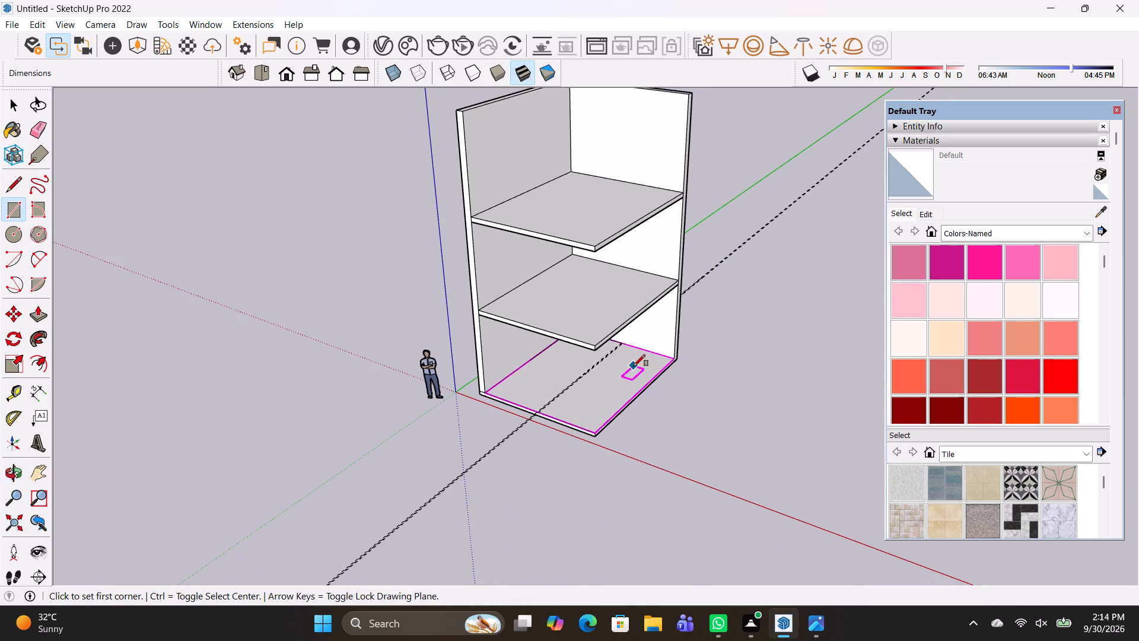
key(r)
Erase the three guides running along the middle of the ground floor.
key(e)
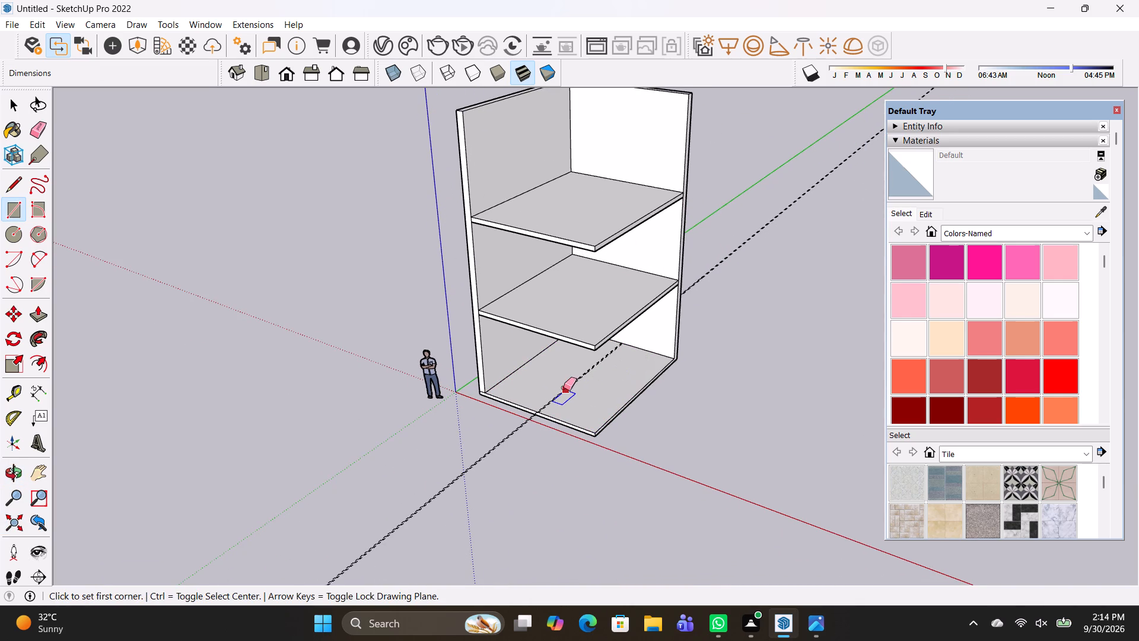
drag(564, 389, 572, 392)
Draw a 3' by 7' door outline on the long wall's inner face, standing on the ground floor near the wall's front end.
middle_drag(643, 373, 637, 329)
middle_drag(632, 354, 574, 370)
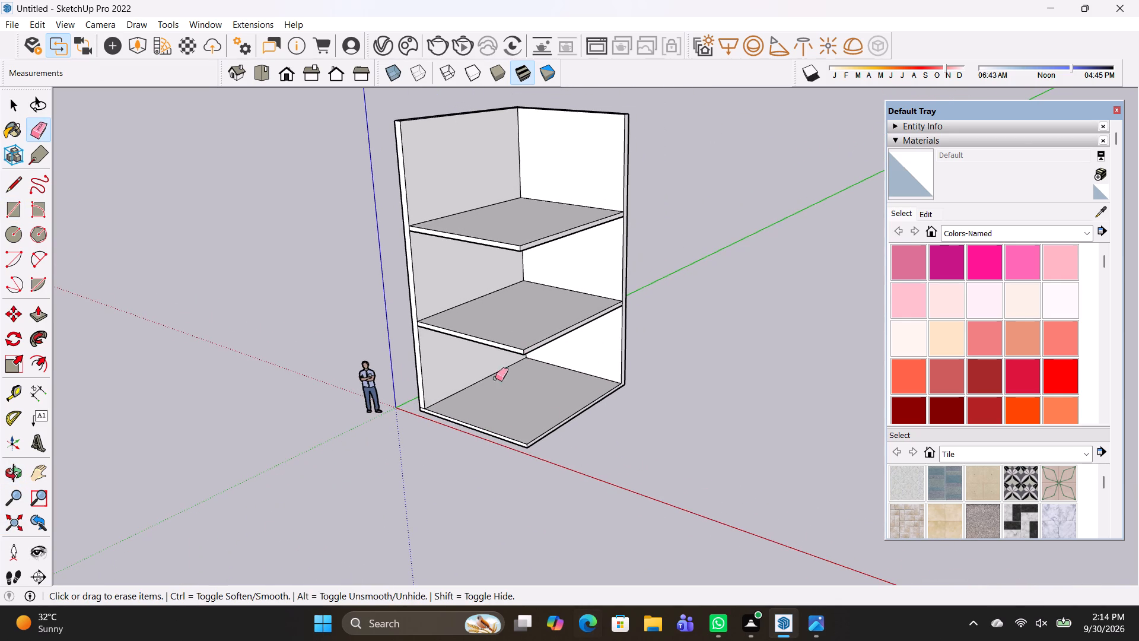
key(r)
scroll(467, 386, up, 2)
click(434, 401)
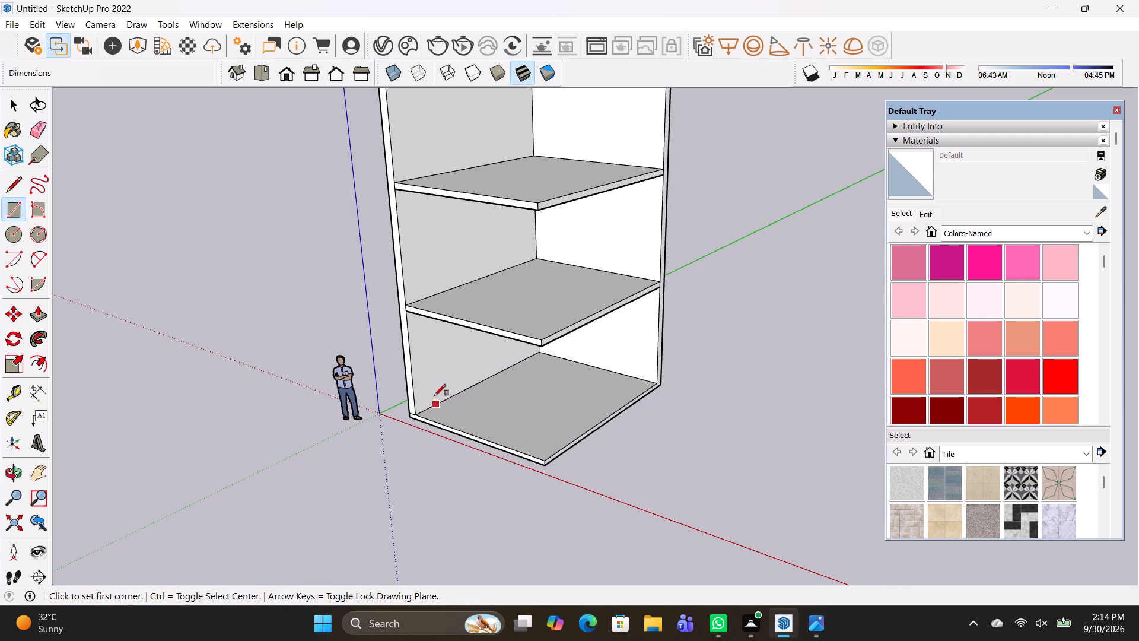
middle_drag(452, 337, 412, 291)
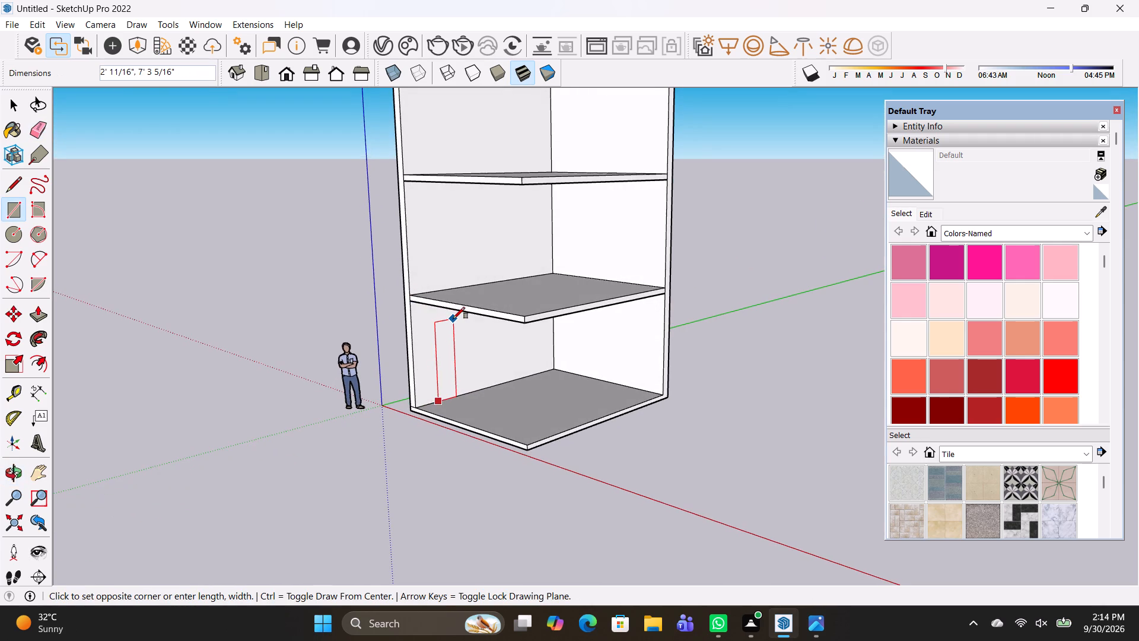
key(3)
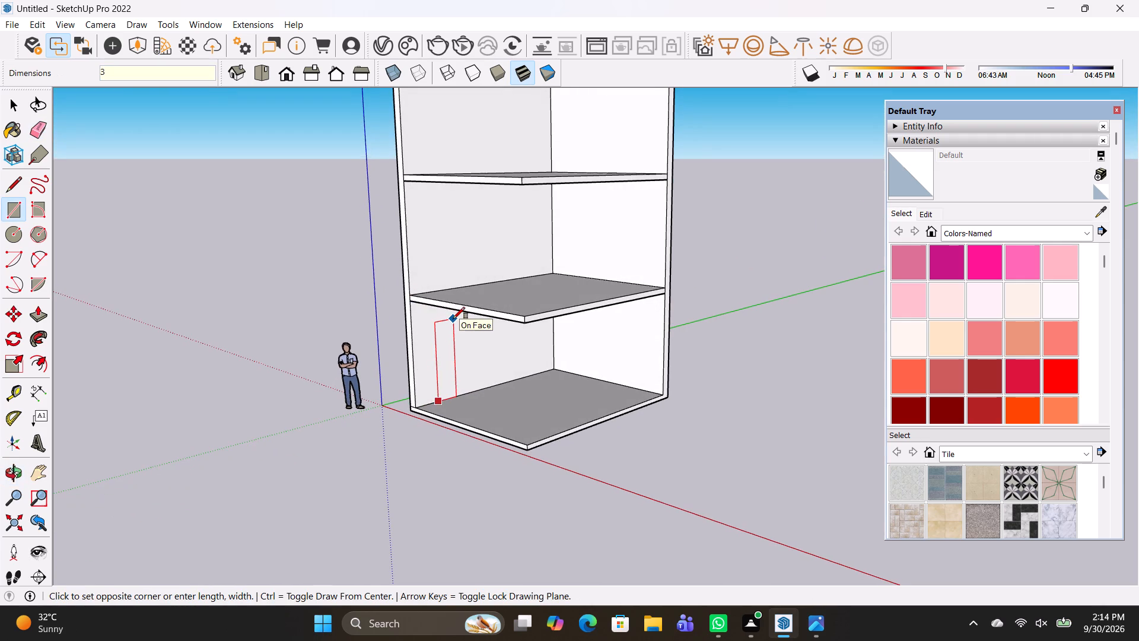
text(',7')
key(Return)
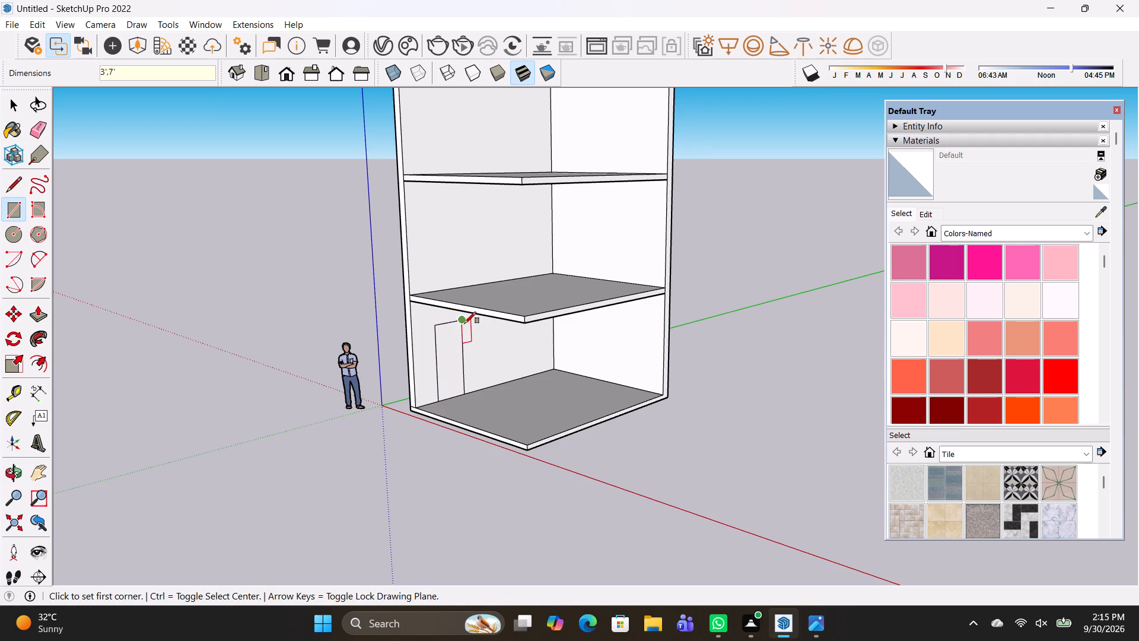
Push/Pull the ground floor door outline 9" through the long wall to cut a door opening.
key(p)
click(448, 343)
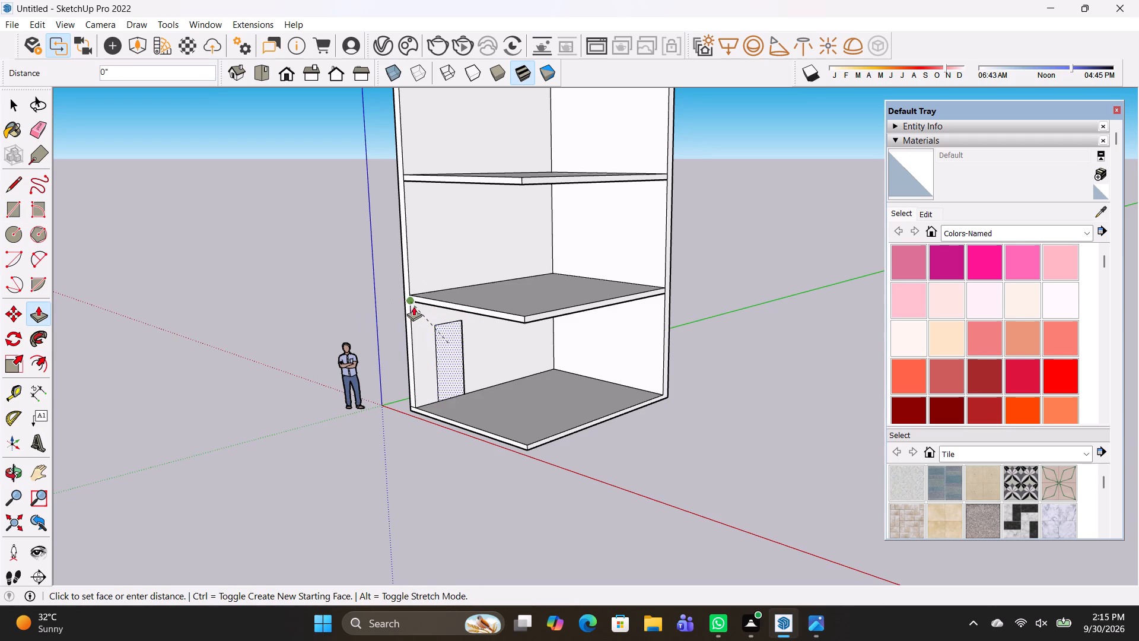
click(403, 299)
Draw a 3' by 7' door outline on the long wall above the first upper slab, using a vertical guide aligned with the door below.
scroll(444, 364, up, 2)
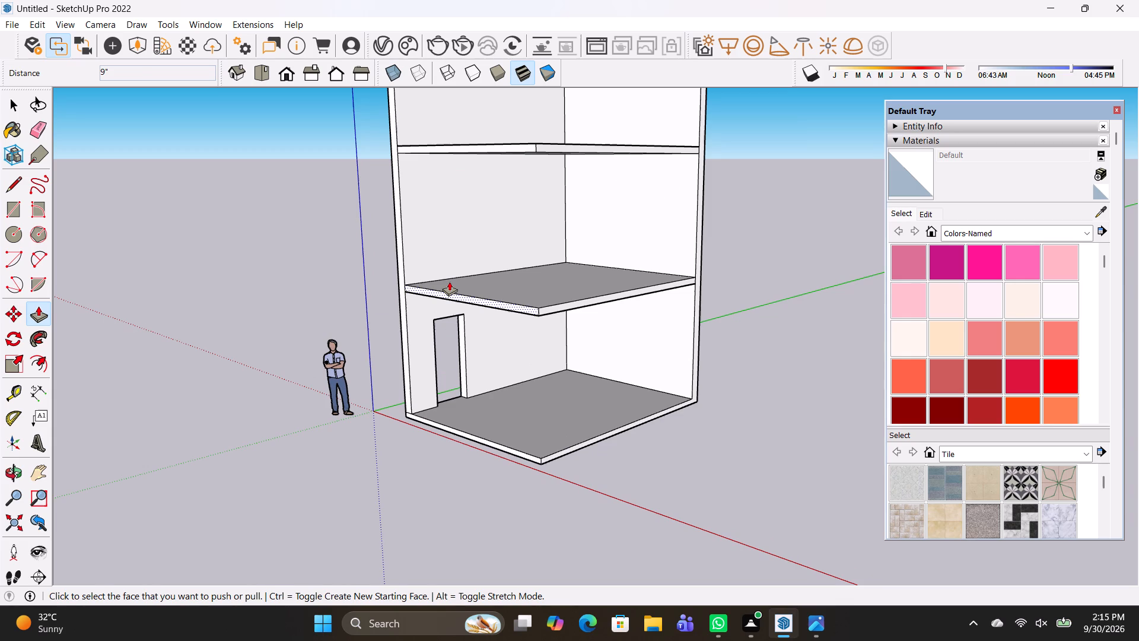
key(t)
click(410, 357)
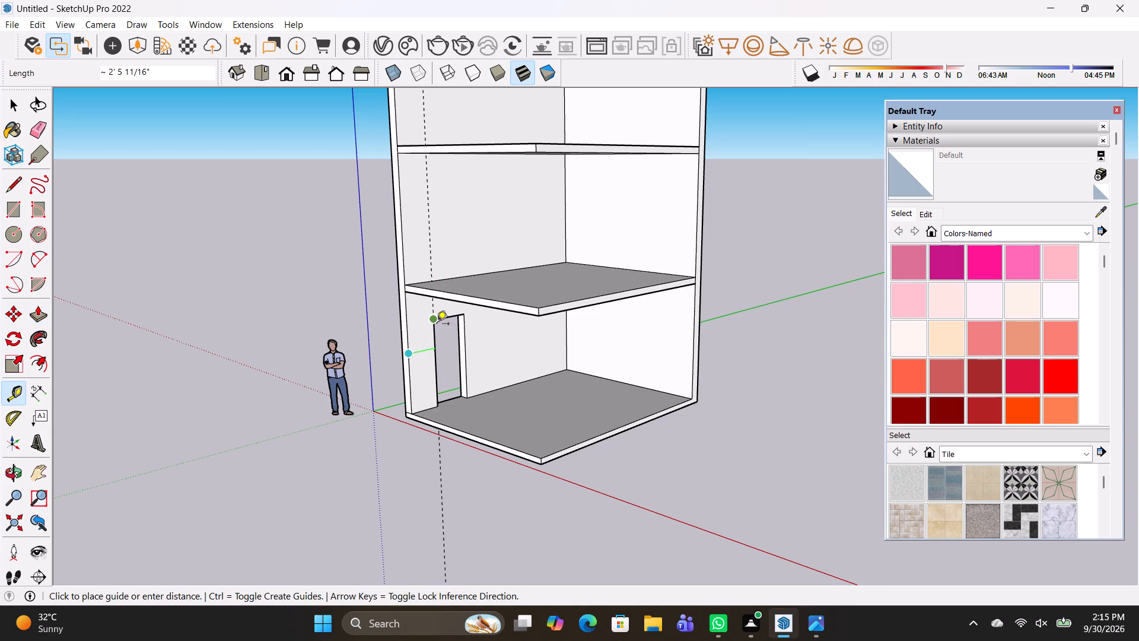
click(435, 322)
key(r)
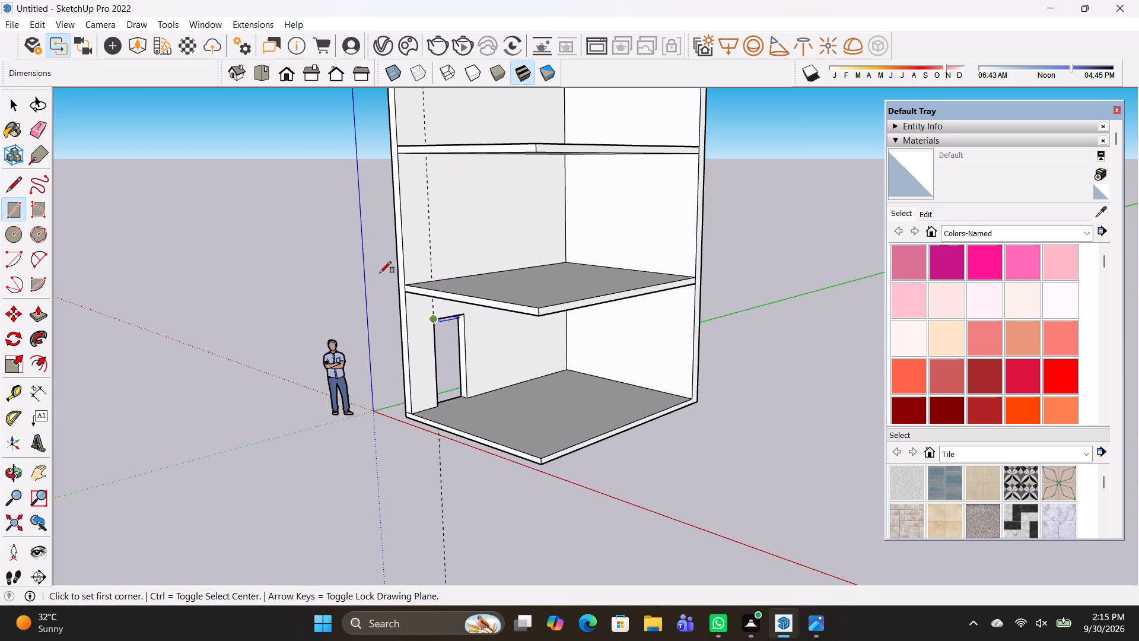
click(434, 281)
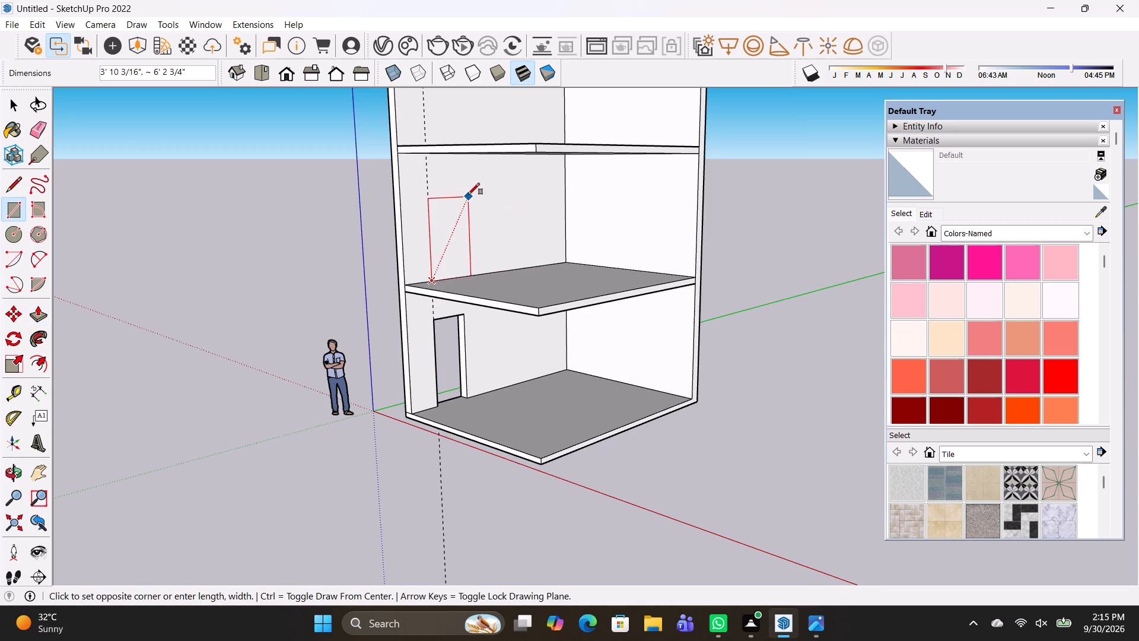
text(3',7')
key(Return)
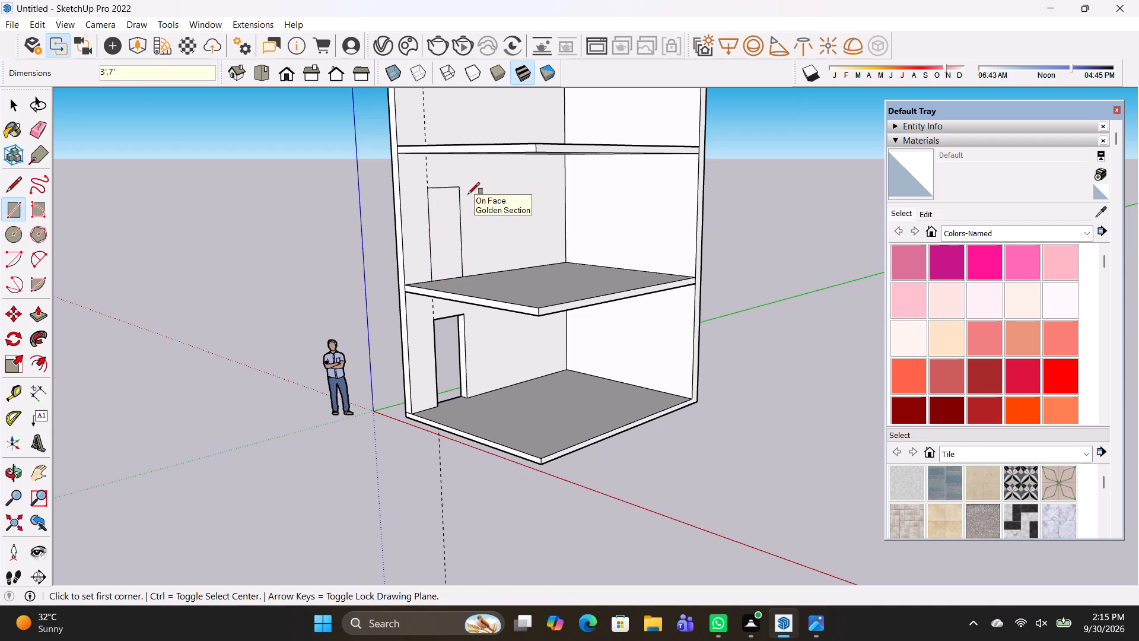
Push/Pull the first upper floor's door outline through the full thickness of the long wall to cut the opening.
key(p)
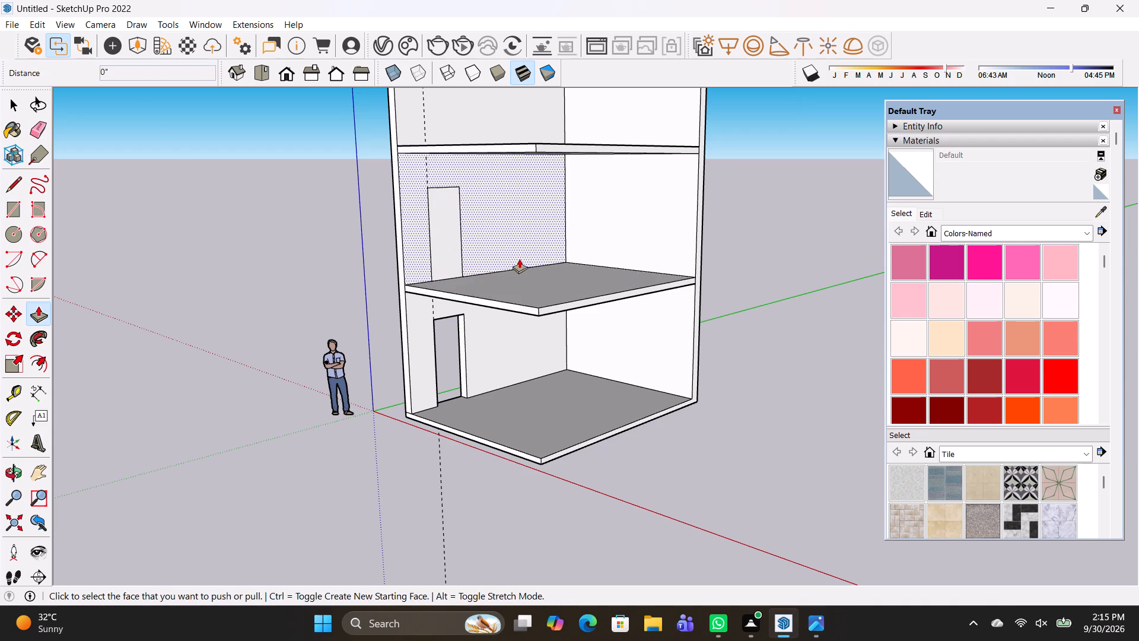
click(435, 204)
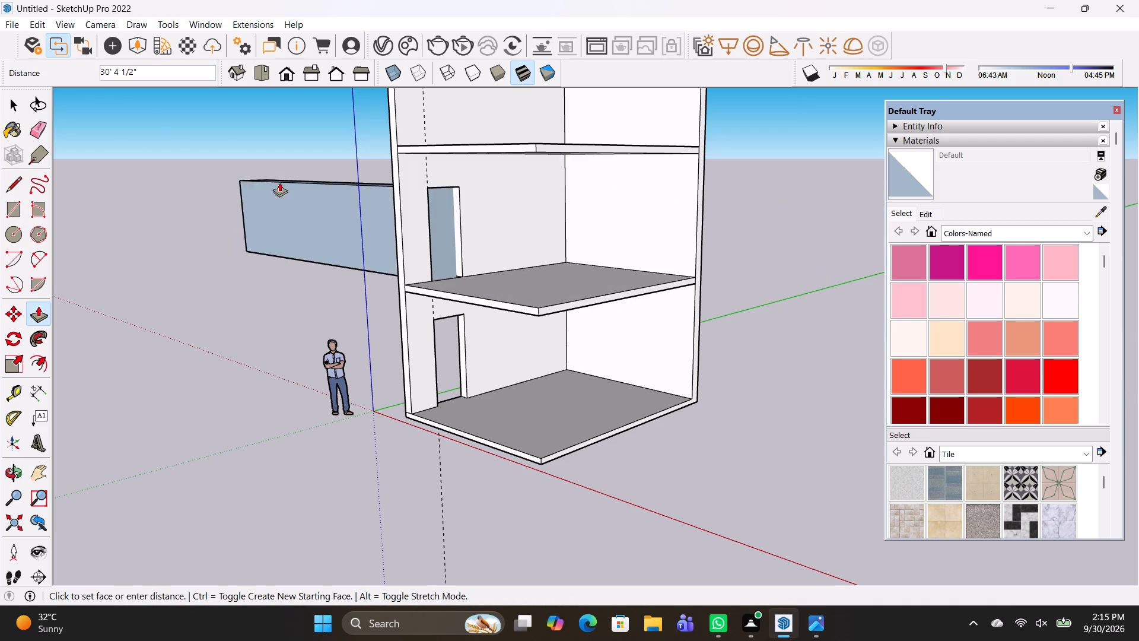
click(391, 194)
scroll(446, 240, up, 2)
middle_drag(483, 239, 482, 238)
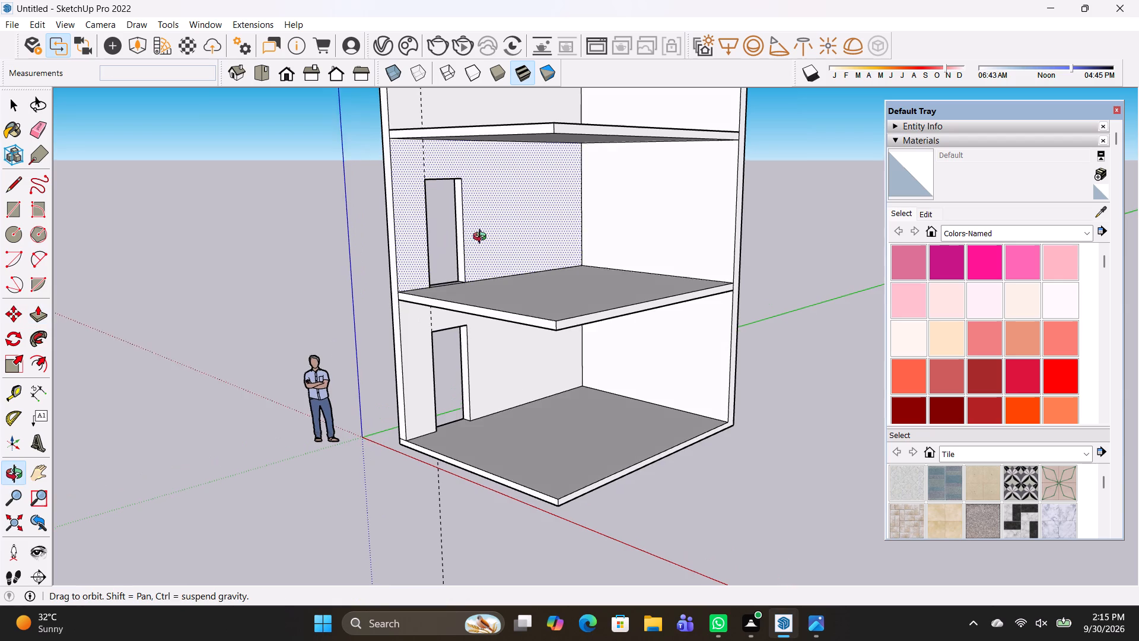
Draw a 3' by 7' door outline on the long wall above the top slab, starting where the vertical guide meets the slab.
middle_drag(482, 238, 468, 202)
middle_drag(510, 222, 506, 239)
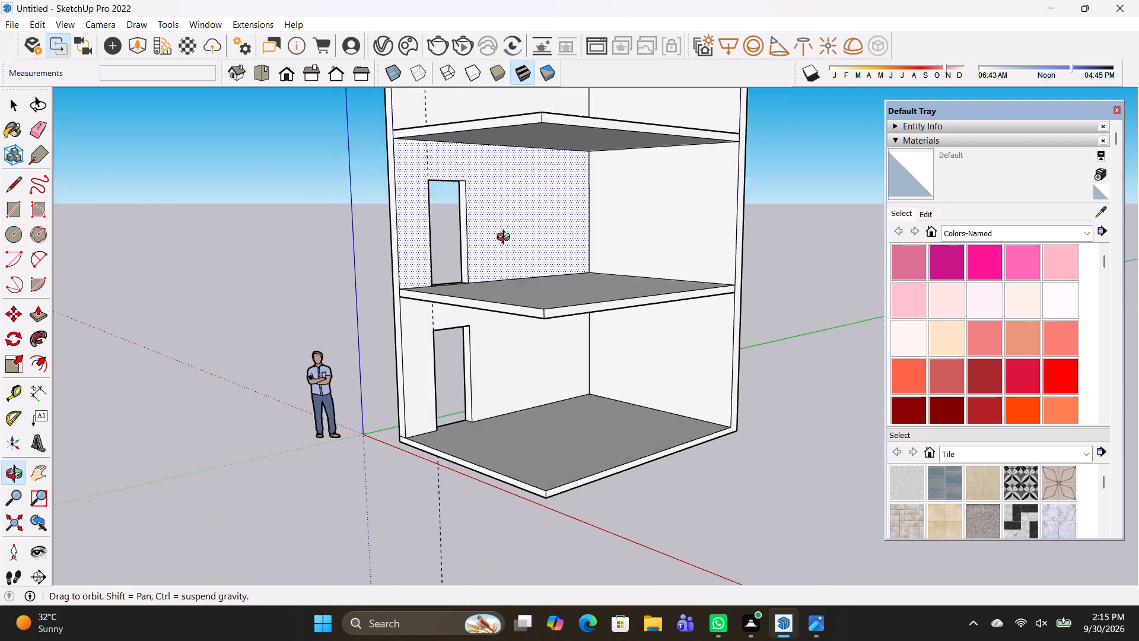
middle_drag(506, 239, 504, 231)
middle_drag(507, 229, 522, 214)
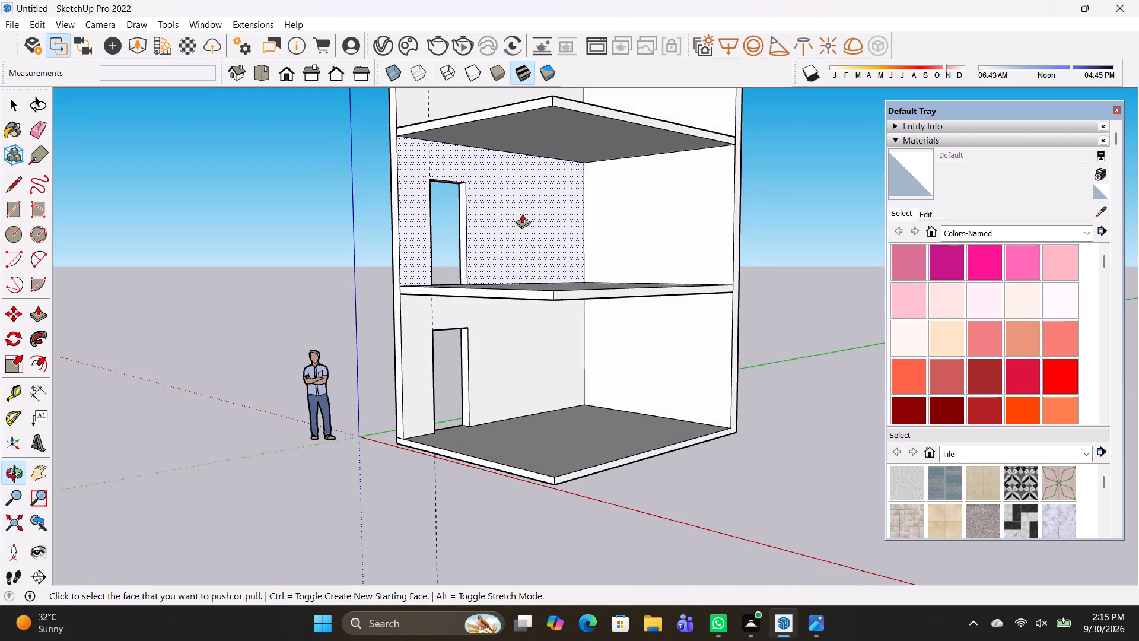
shift+middle_drag(552, 255, 557, 419)
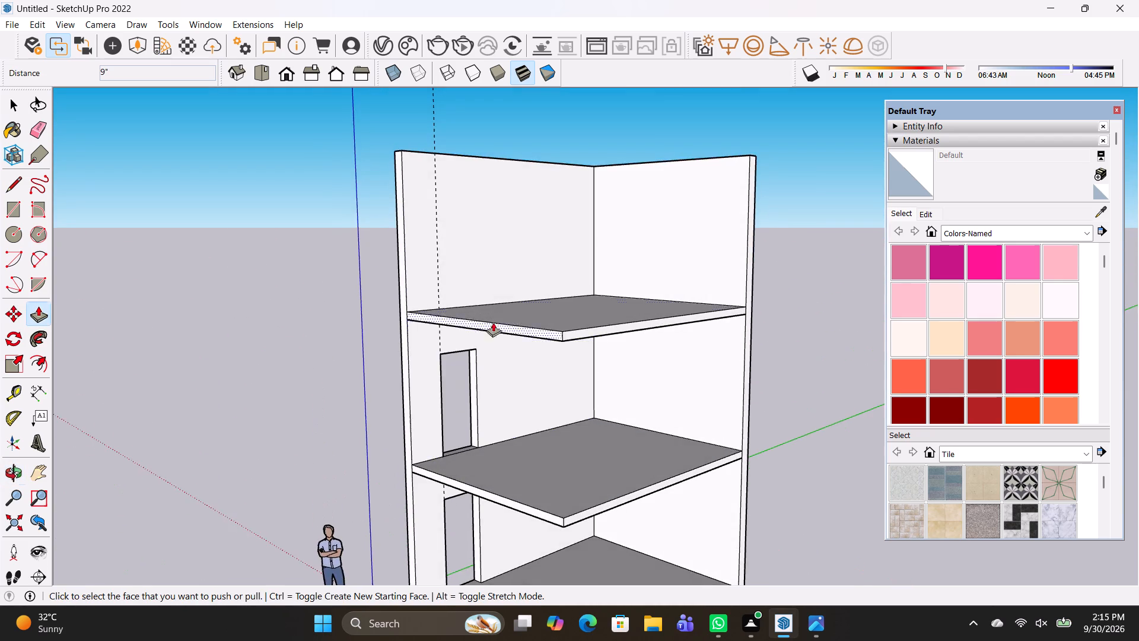
scroll(489, 315, up, 2)
middle_drag(491, 313, 498, 321)
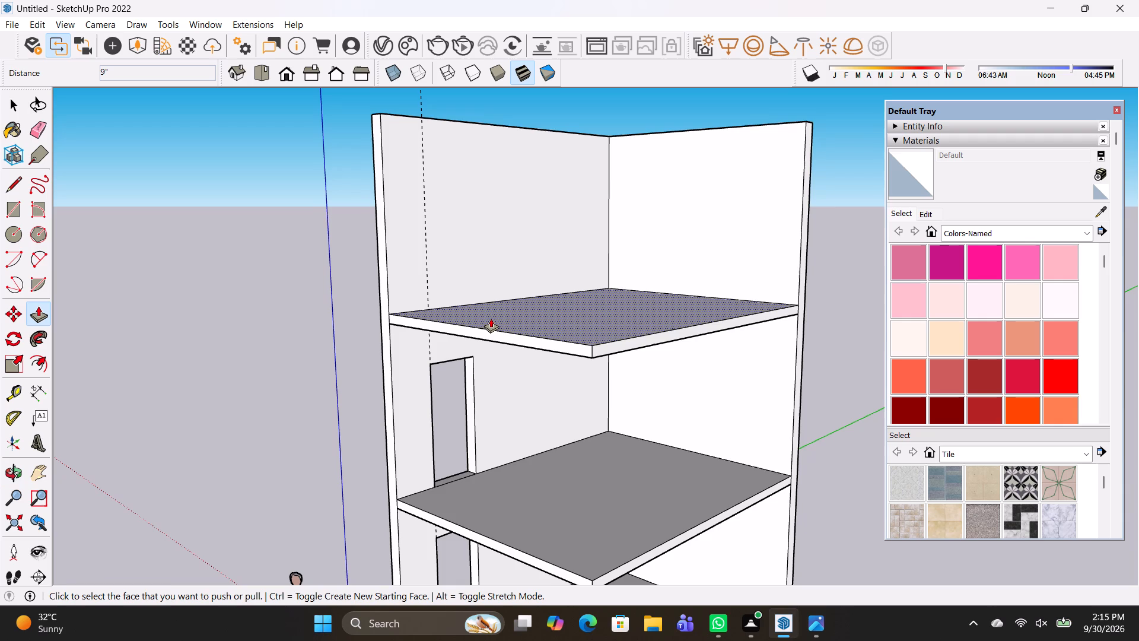
key(p)
key(r)
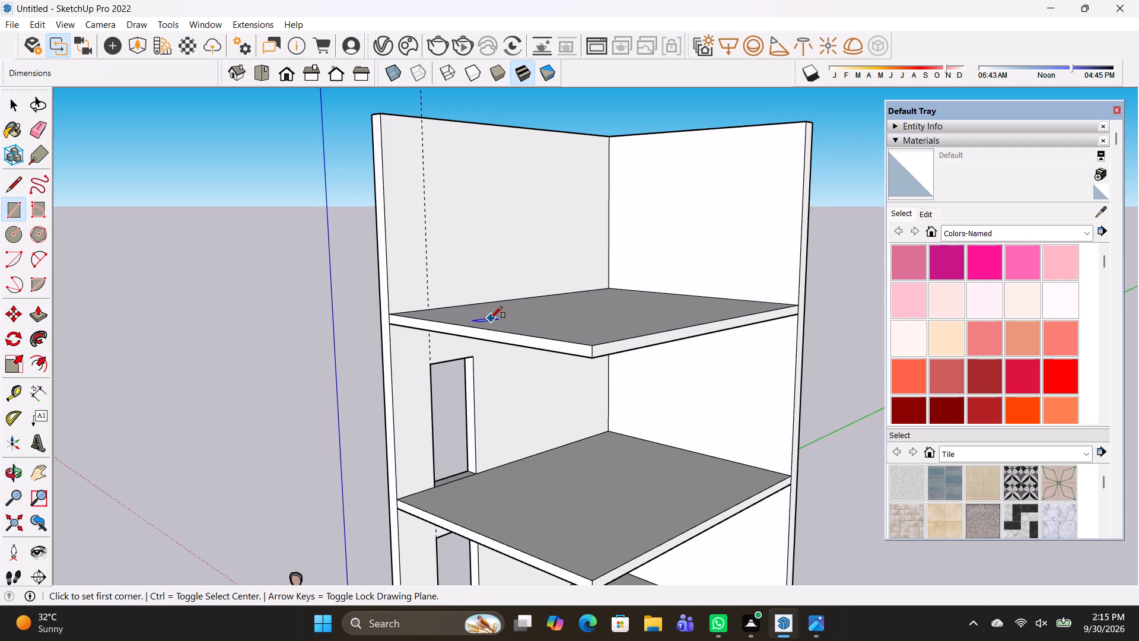
click(431, 307)
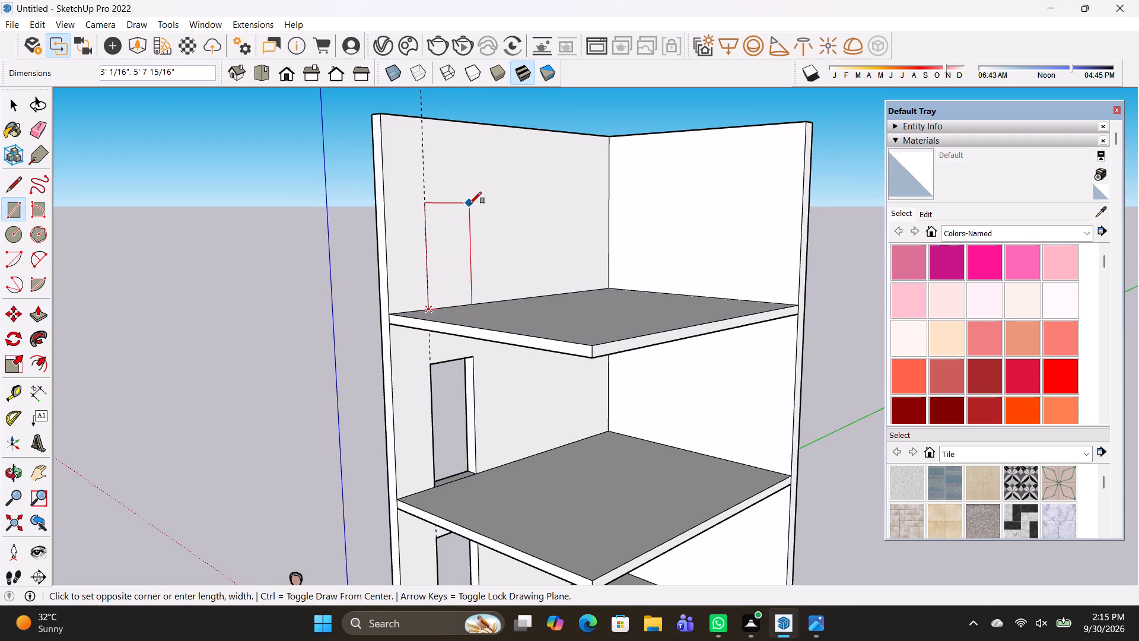
text(3',7)
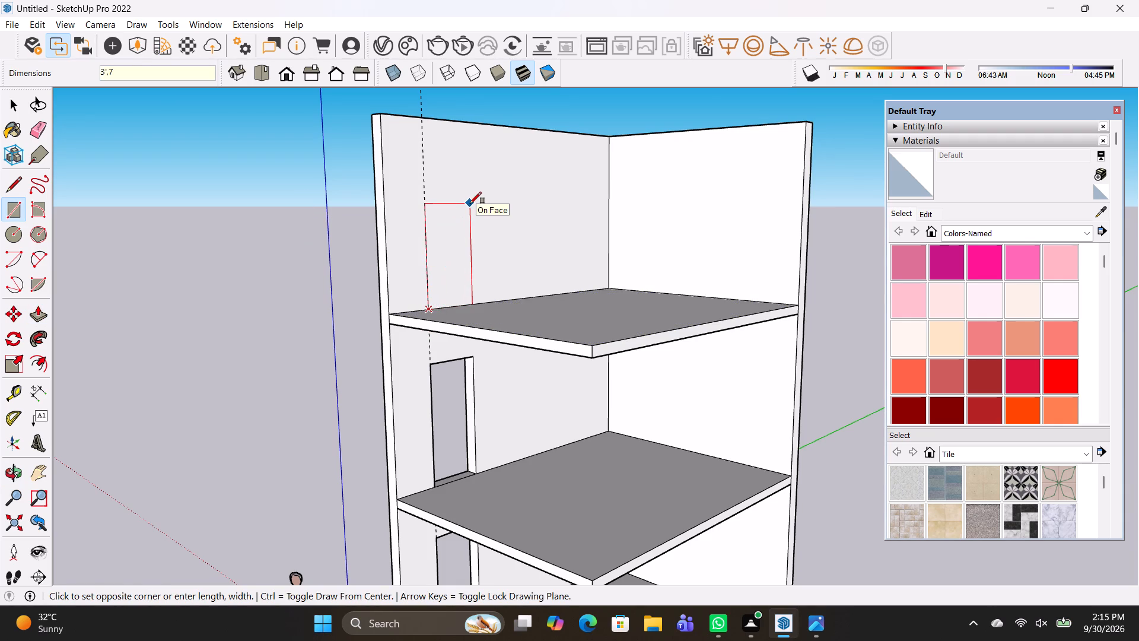
key(apostrophe)
key(Return)
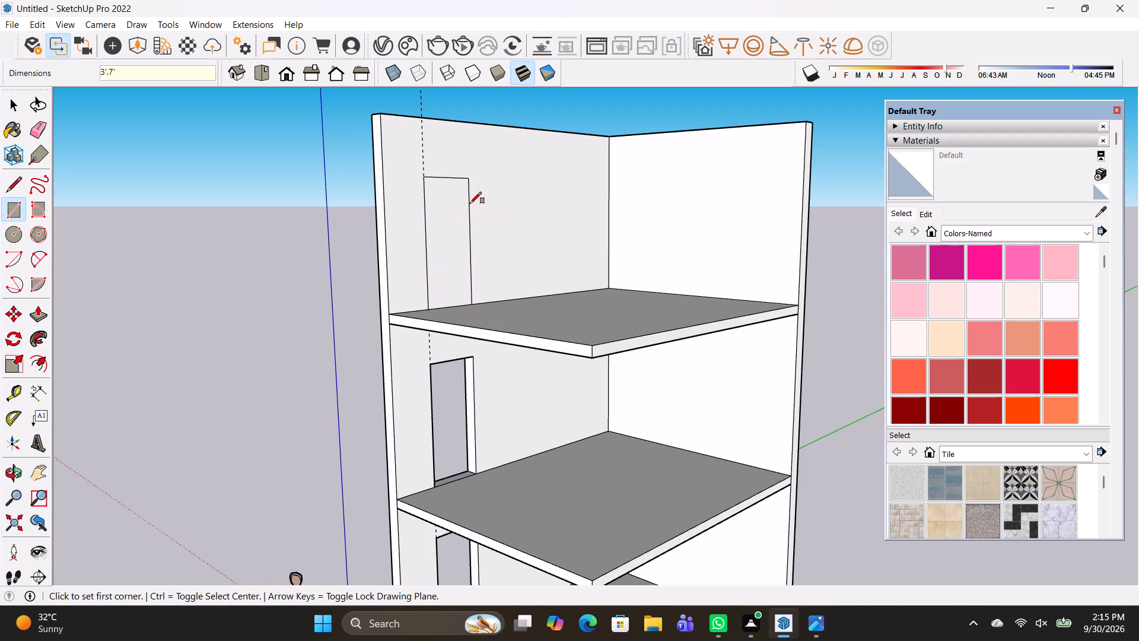
Push/Pull the top floor's door outline 9" through the long wall to cut the opening.
key(p)
click(443, 180)
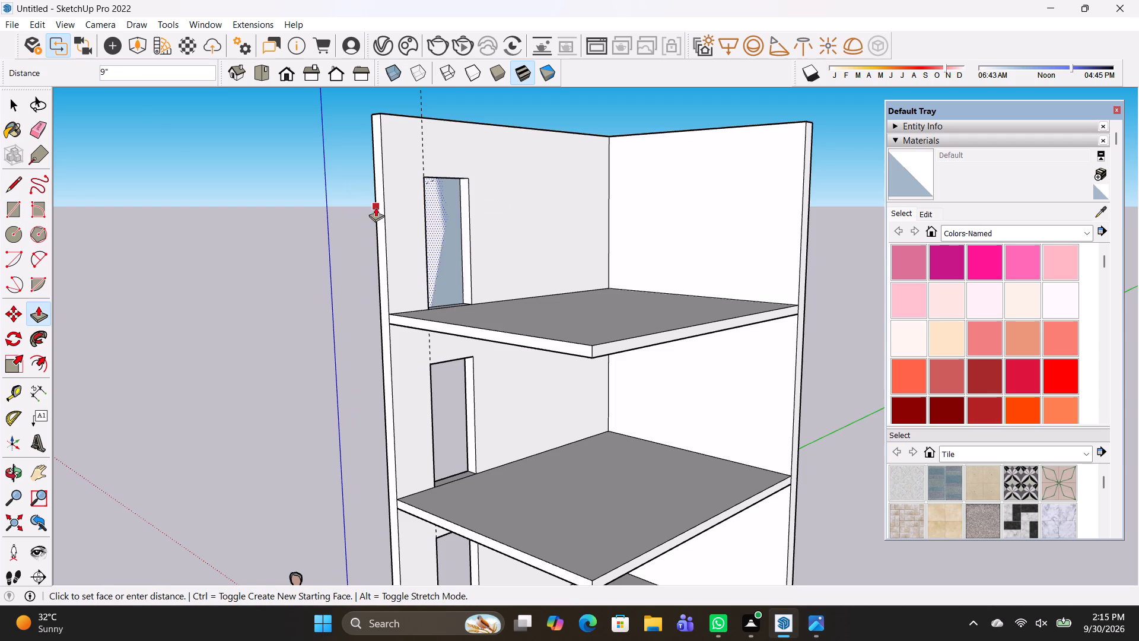
click(376, 207)
Erase the vertical guide line used to align the door openings.
middle_drag(475, 379, 427, 360)
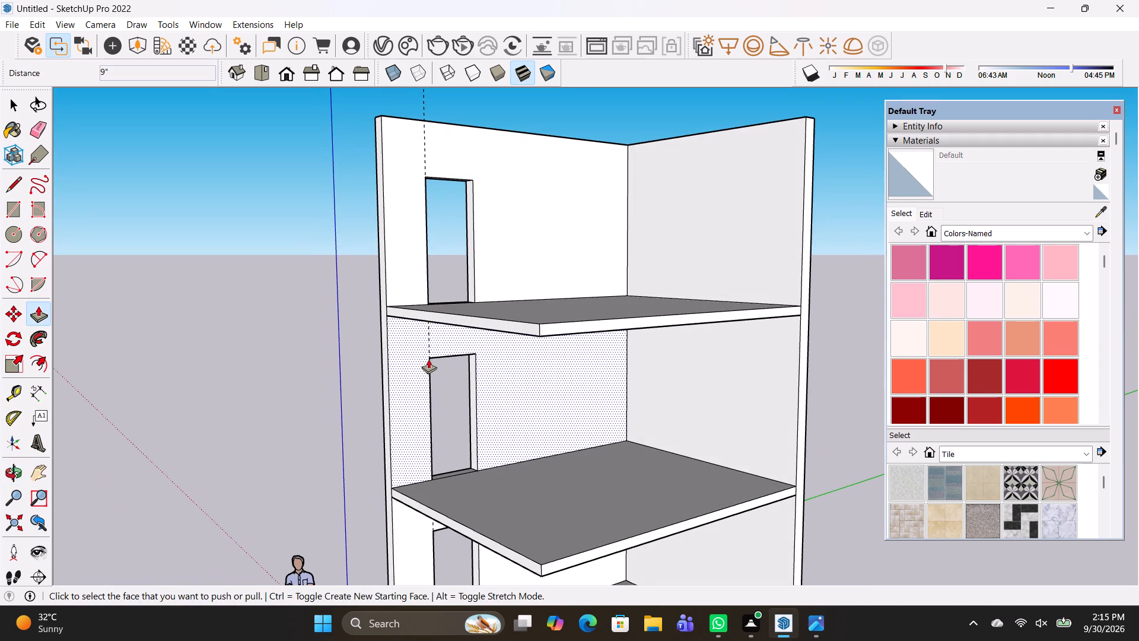
key(e)
drag(431, 339, 421, 342)
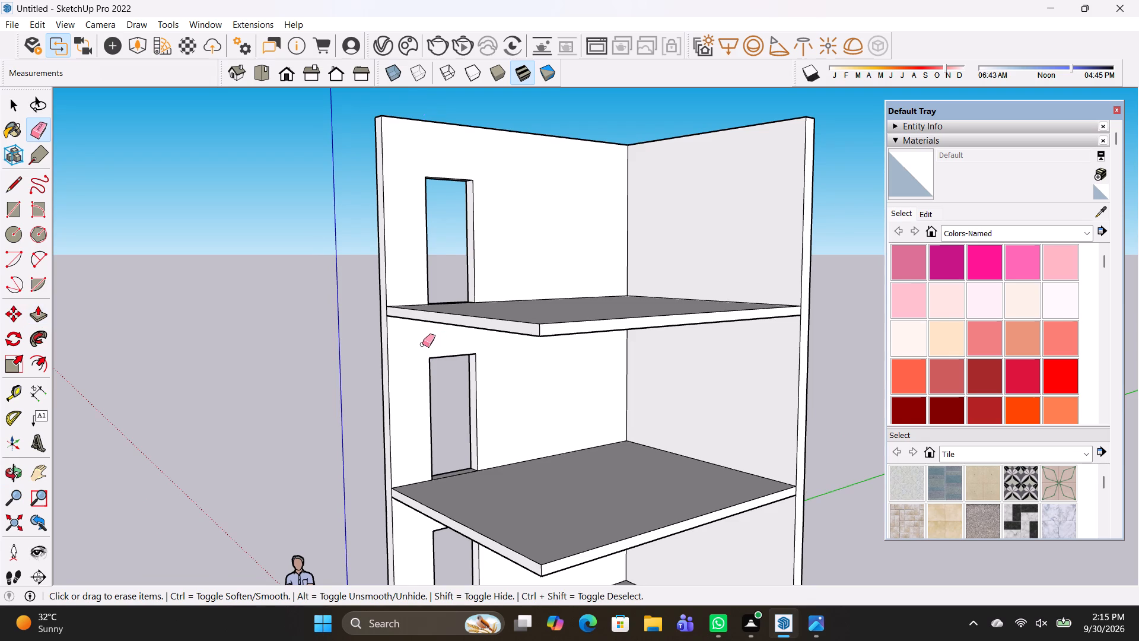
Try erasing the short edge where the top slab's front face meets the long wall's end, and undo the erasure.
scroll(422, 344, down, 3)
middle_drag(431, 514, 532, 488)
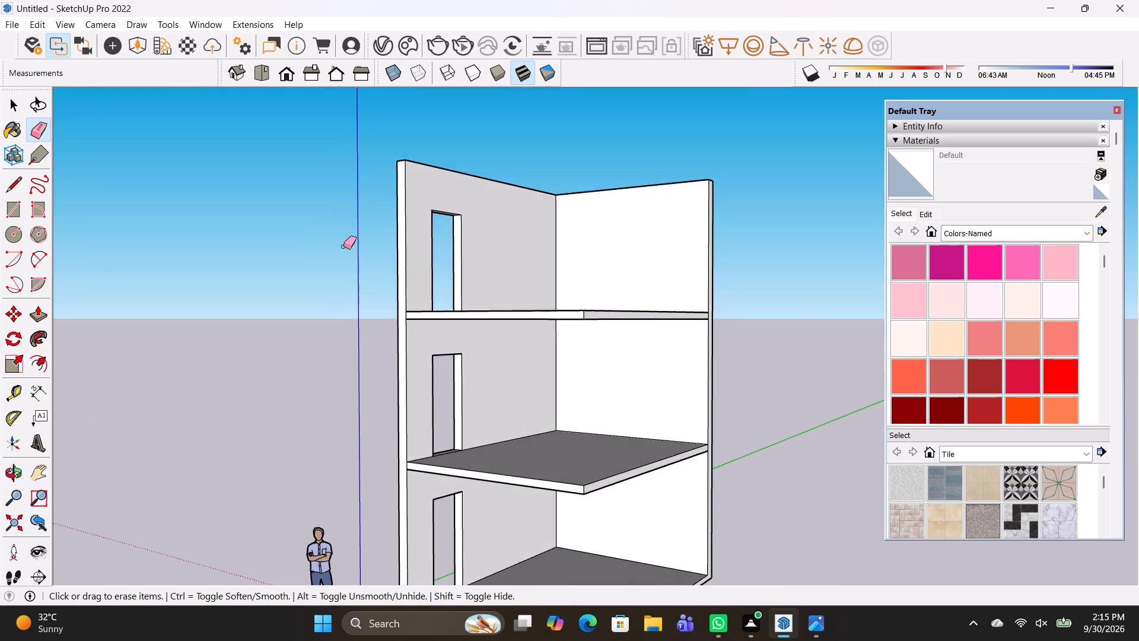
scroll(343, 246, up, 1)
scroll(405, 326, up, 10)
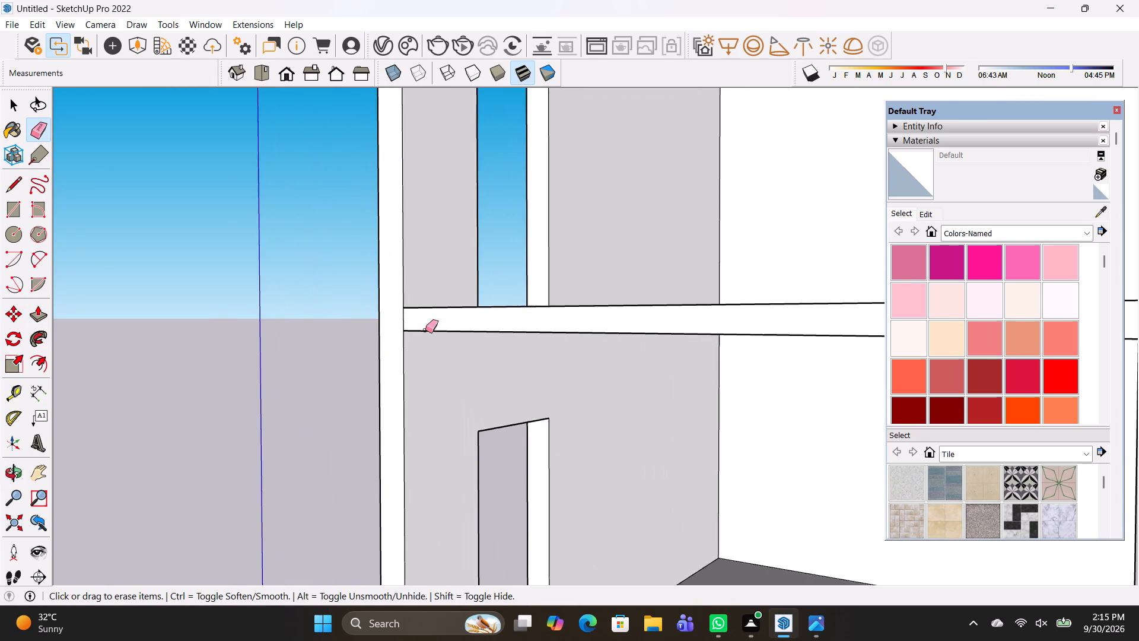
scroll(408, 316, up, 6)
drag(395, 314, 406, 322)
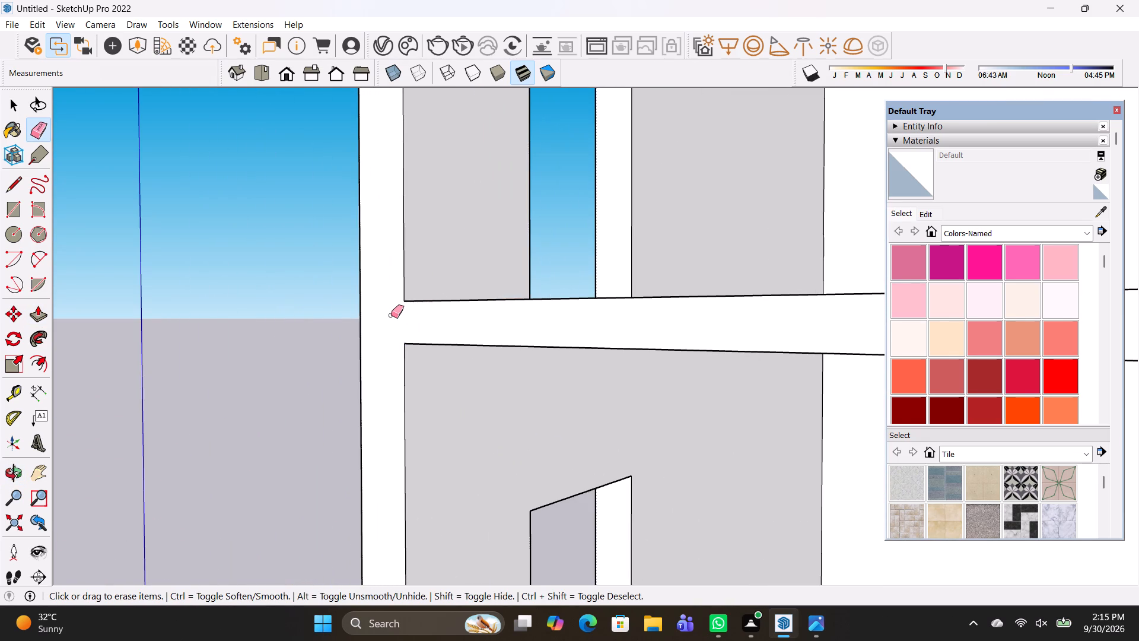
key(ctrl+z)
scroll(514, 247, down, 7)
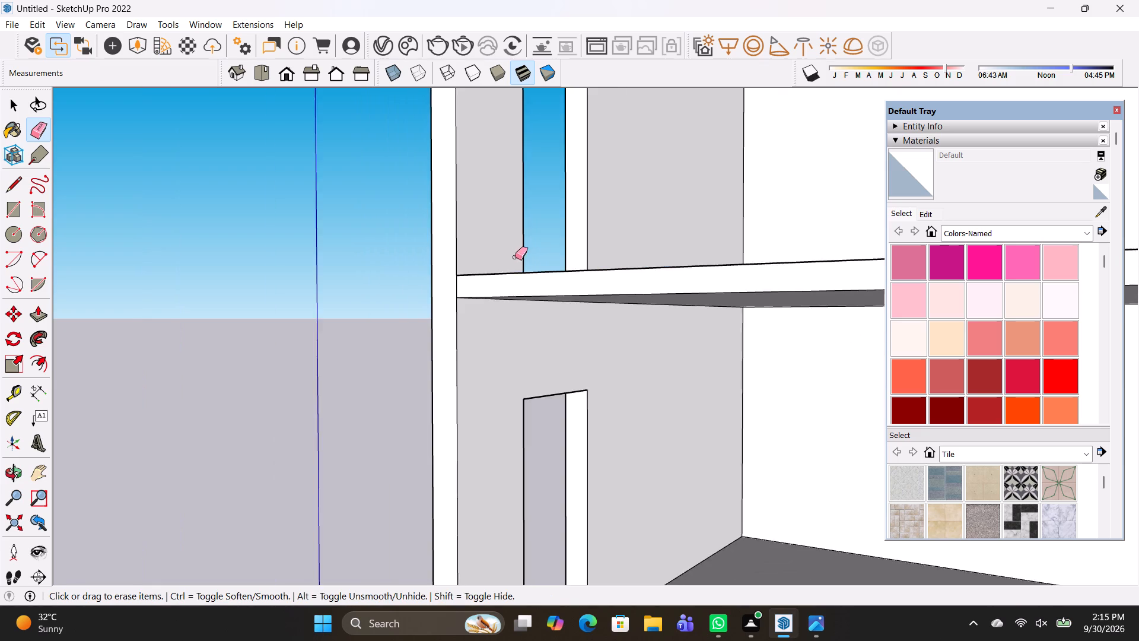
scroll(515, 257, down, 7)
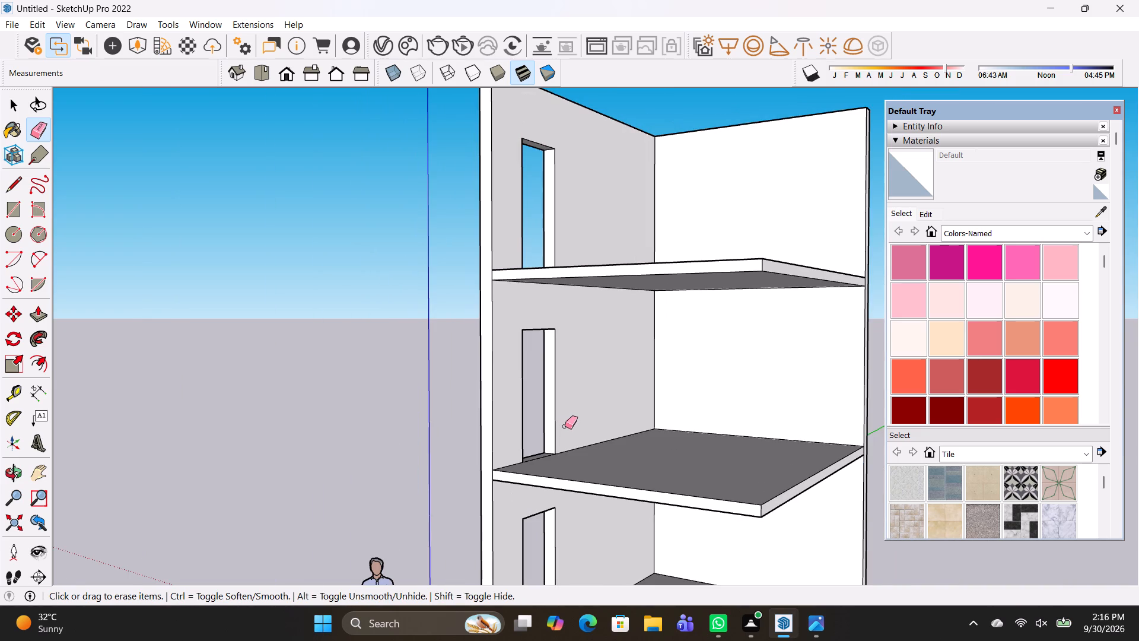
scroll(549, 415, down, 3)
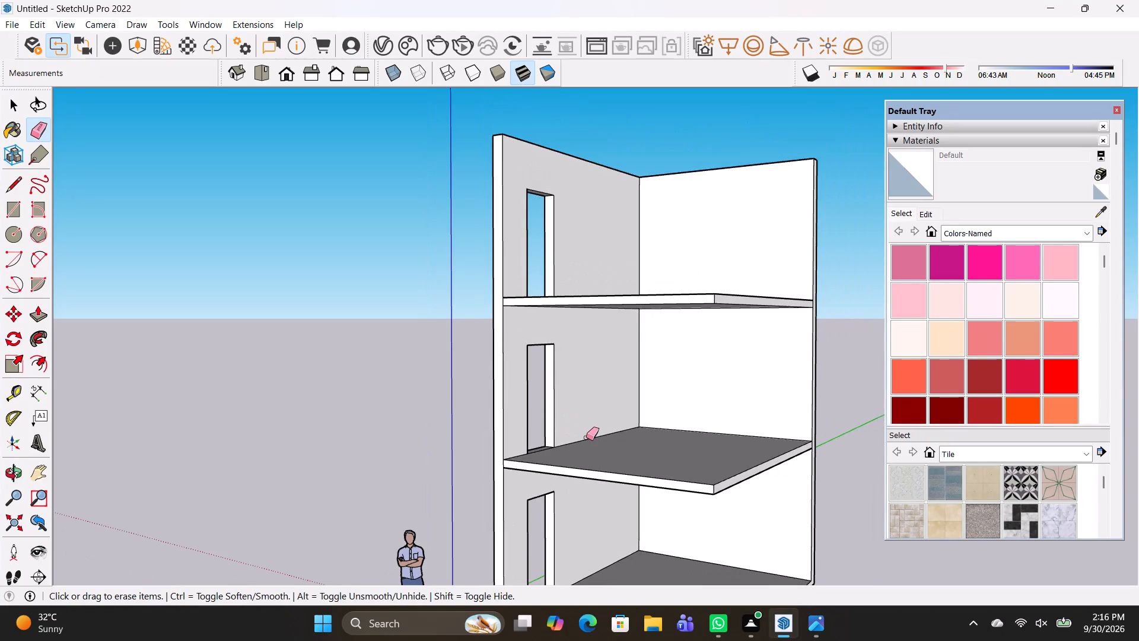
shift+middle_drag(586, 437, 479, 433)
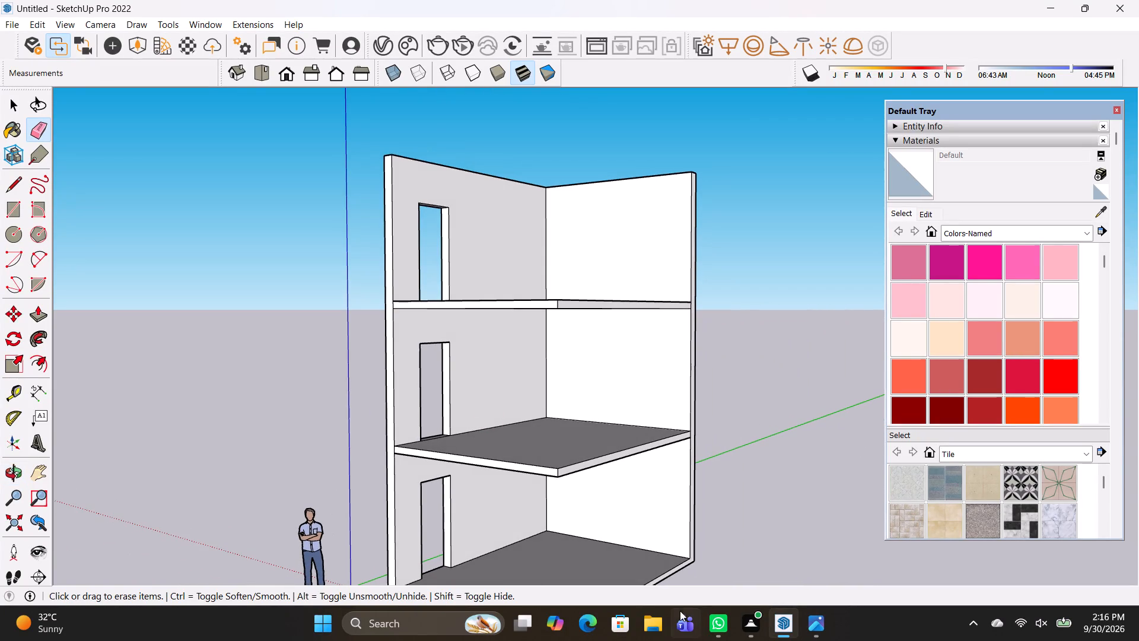
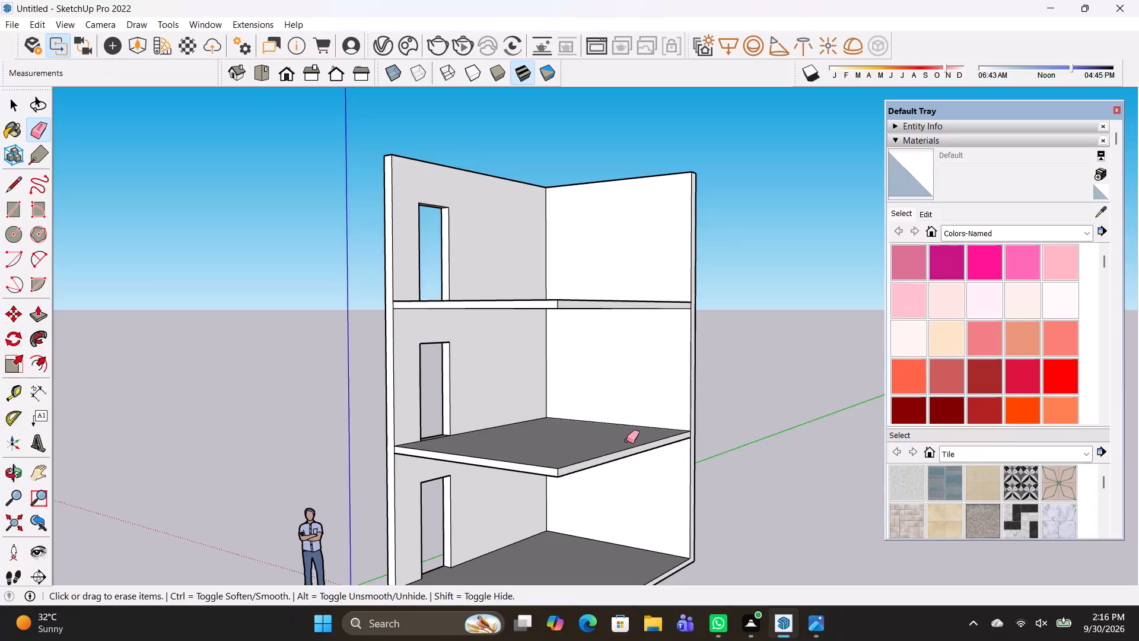
Examine the lower stair flight and landing in the STAIRS.jpeg reference beside the model, and close the image when done.
key(space)
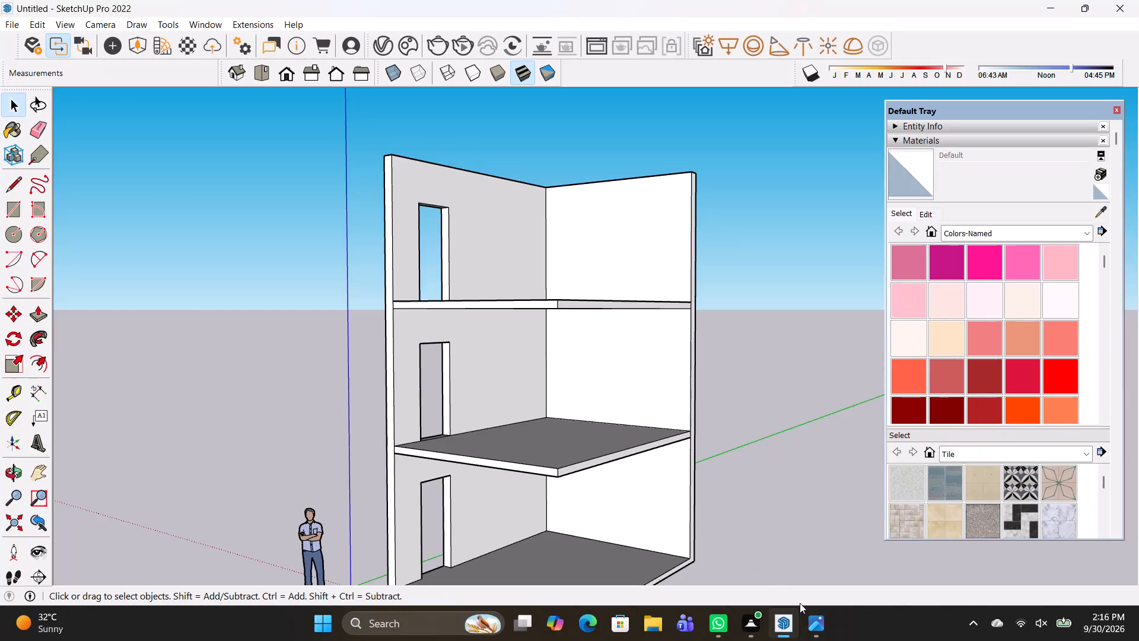
click(825, 627)
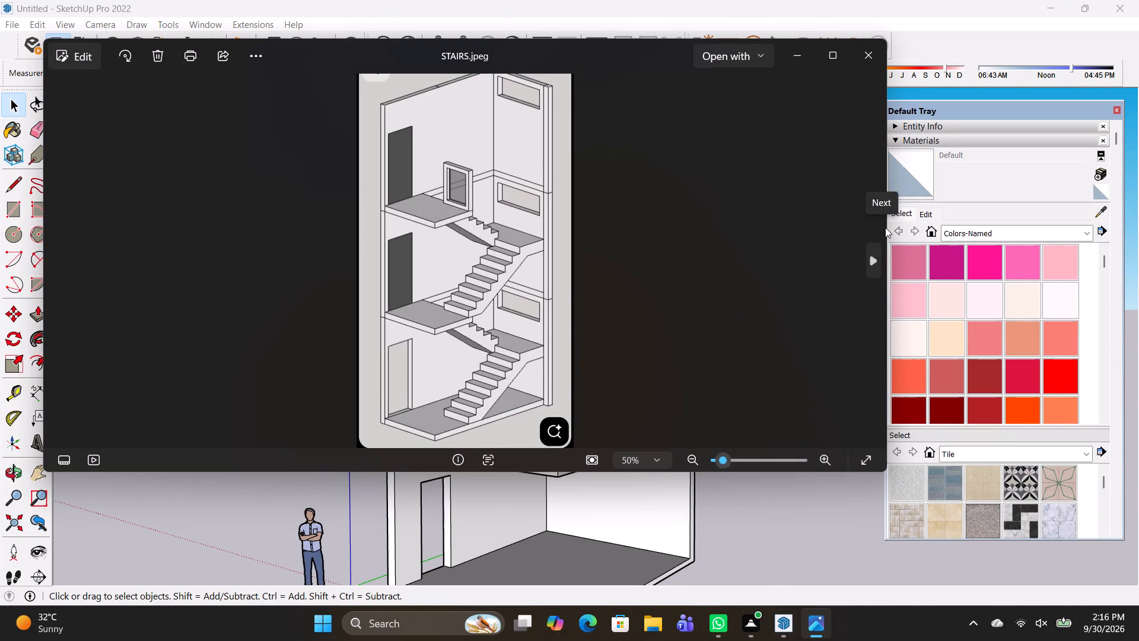
drag(889, 230, 402, 260)
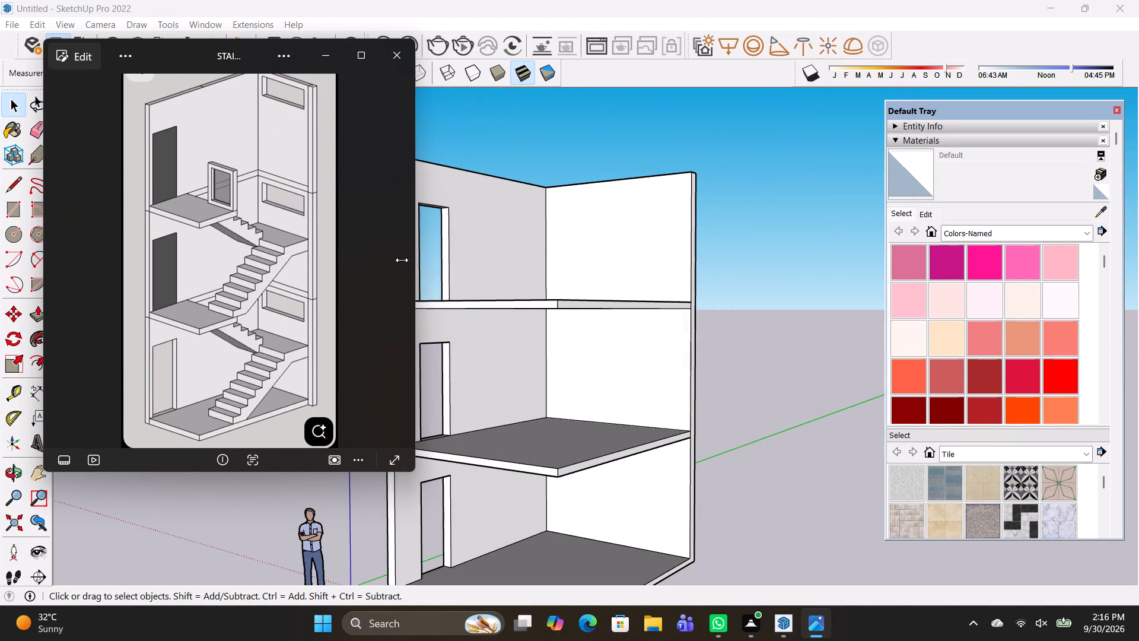
drag(402, 260, 400, 263)
scroll(502, 308, down, 2)
shift+middle_drag(533, 323, 628, 306)
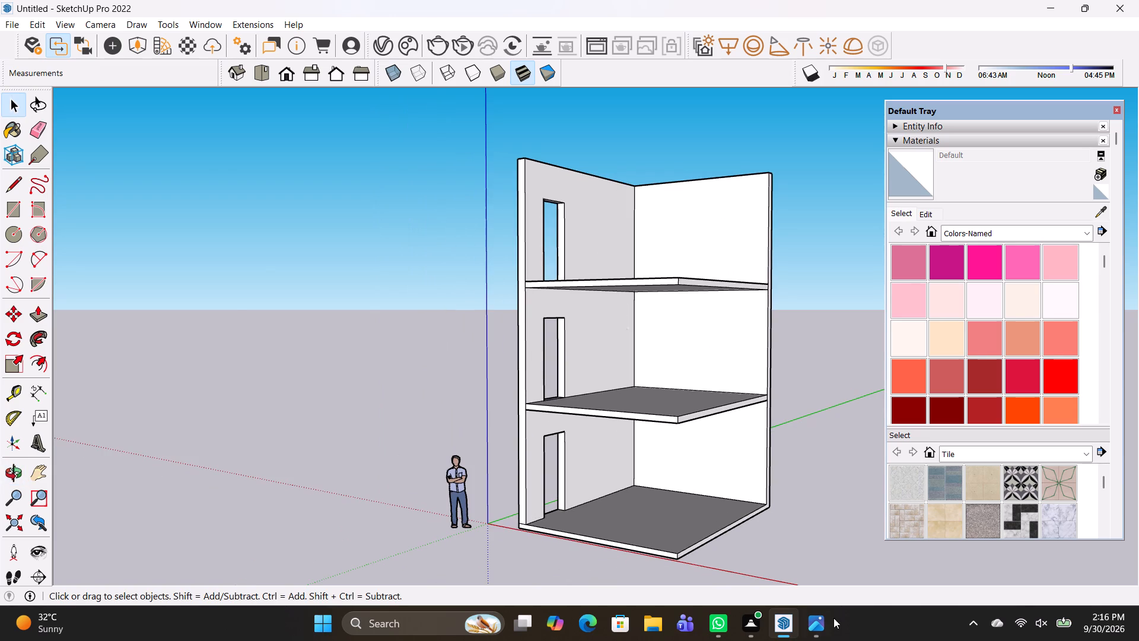
click(821, 632)
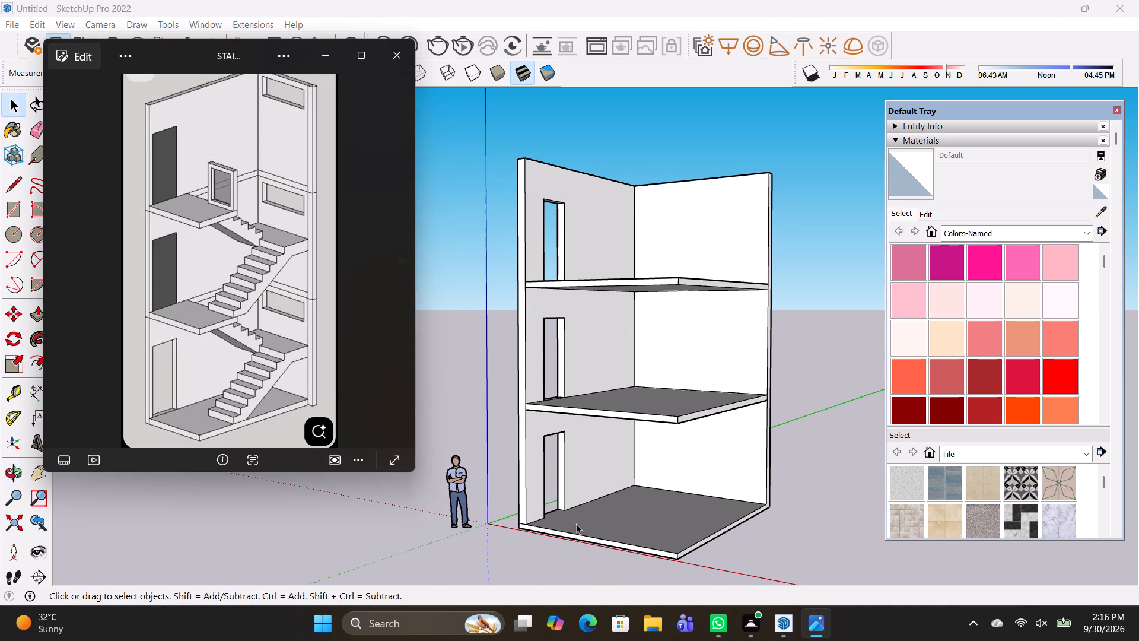
middle_drag(739, 545, 738, 531)
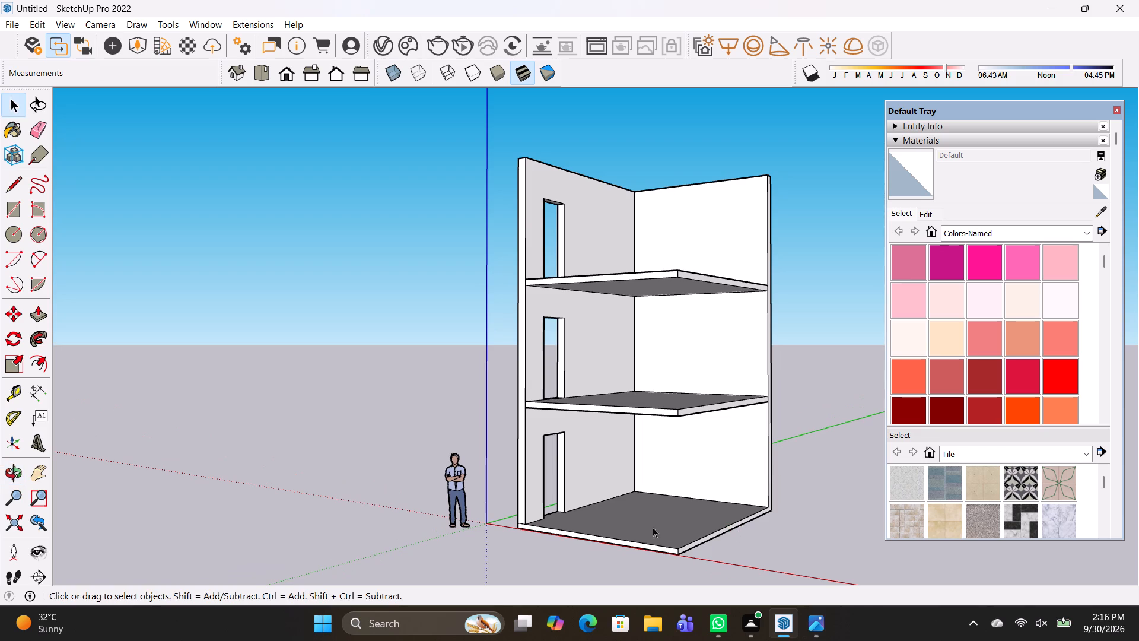
middle_drag(776, 554, 606, 556)
scroll(696, 528, up, 2)
middle_drag(701, 529, 644, 471)
middle_drag(531, 496, 623, 568)
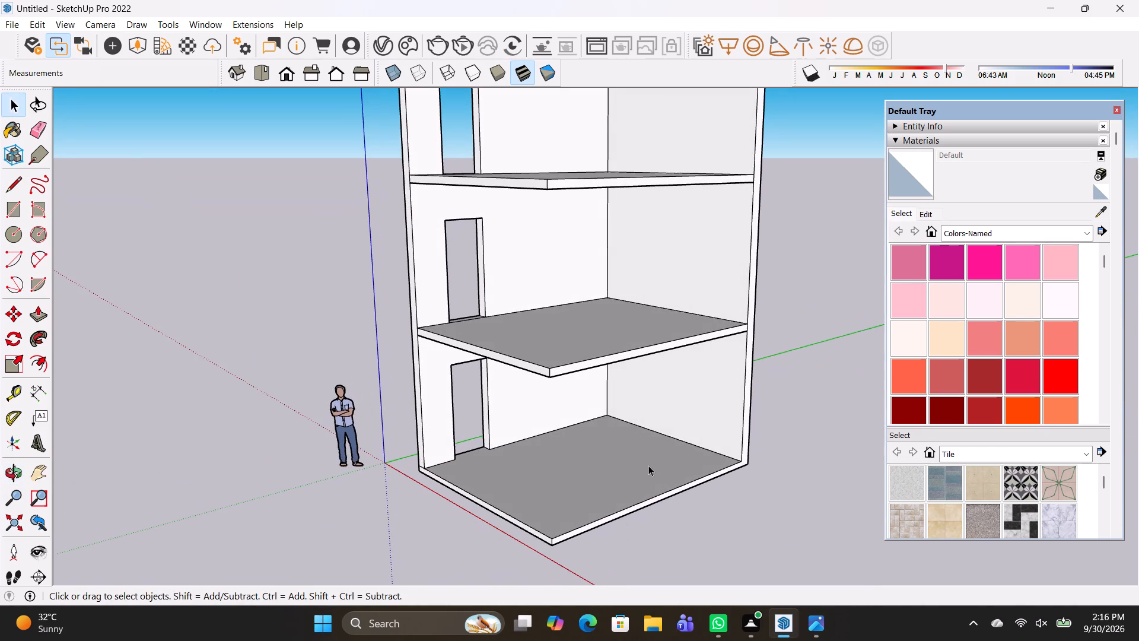
click(699, 447)
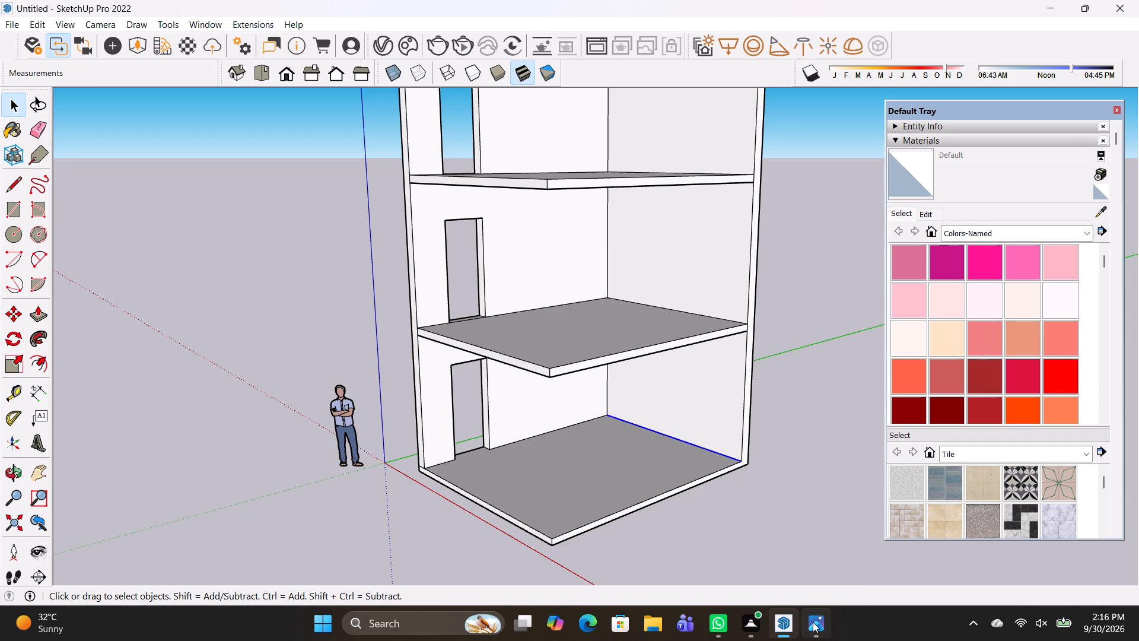
click(808, 567)
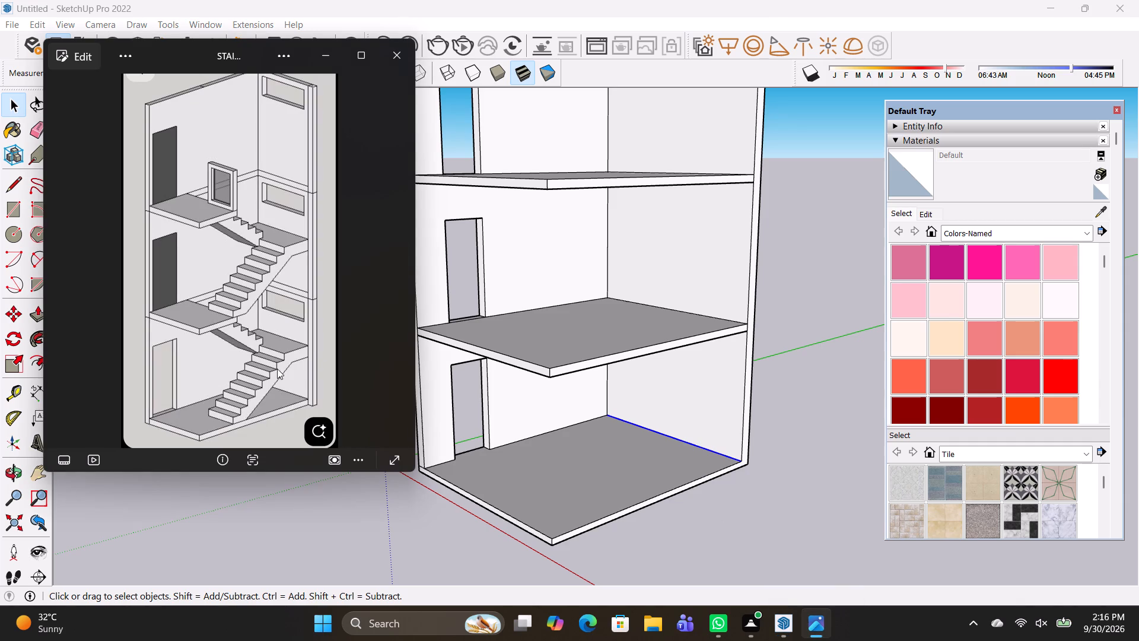
middle_drag(348, 373, 349, 374)
middle_drag(349, 374, 250, 346)
key(Escape)
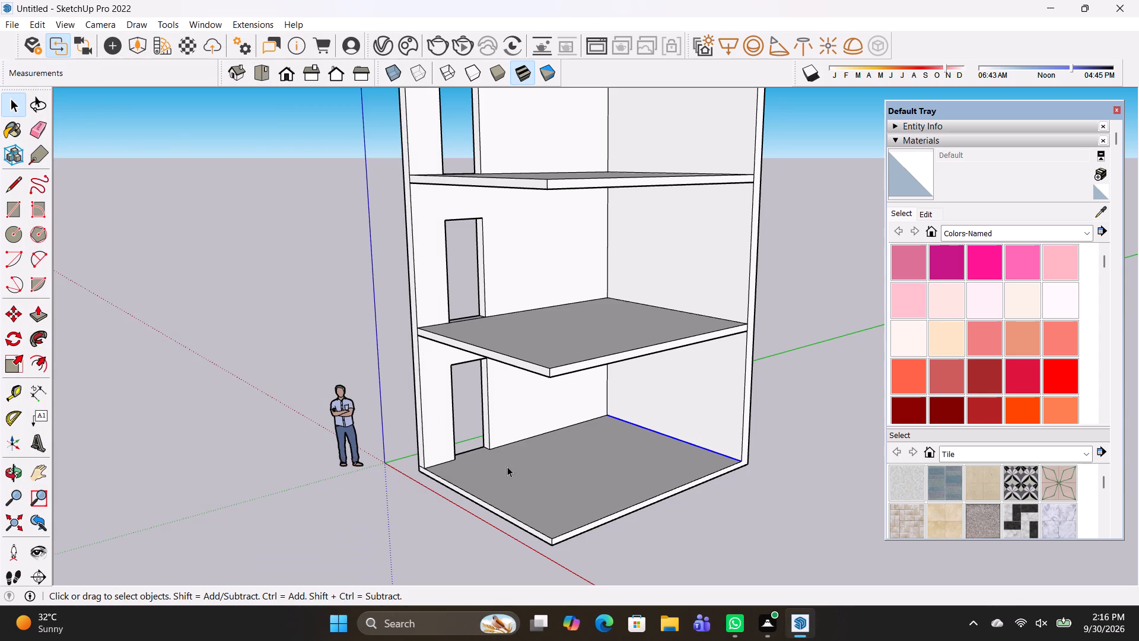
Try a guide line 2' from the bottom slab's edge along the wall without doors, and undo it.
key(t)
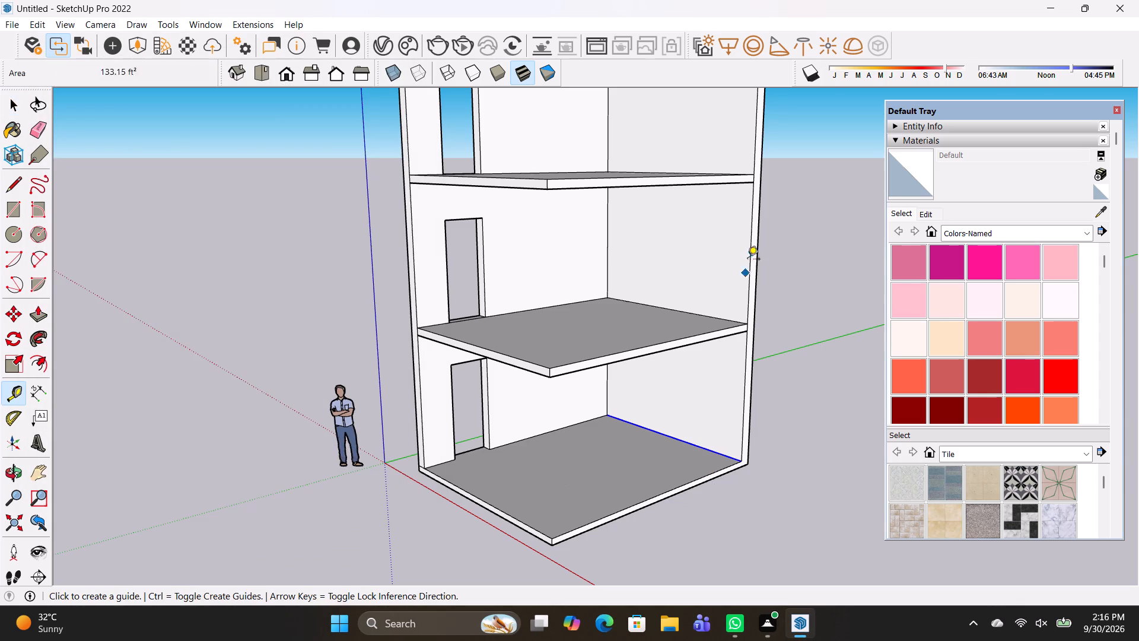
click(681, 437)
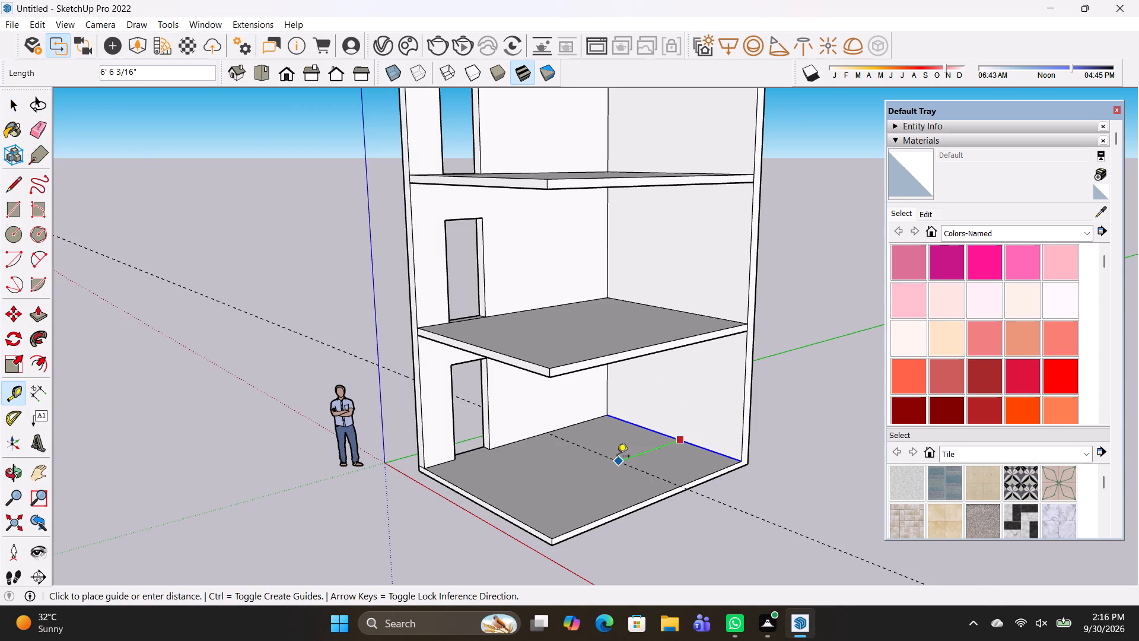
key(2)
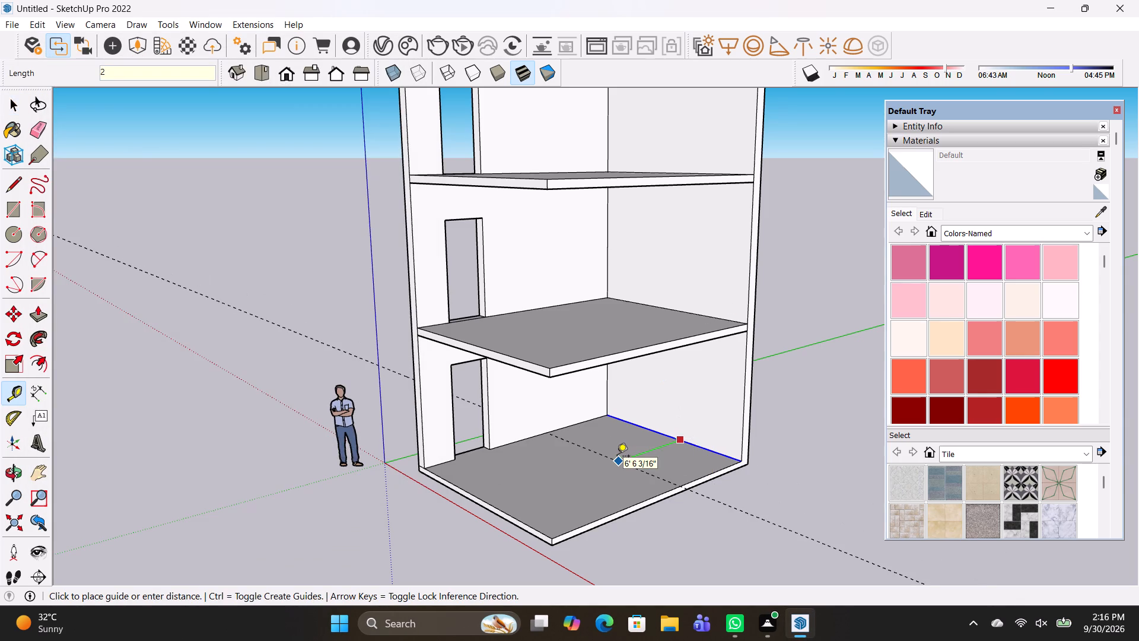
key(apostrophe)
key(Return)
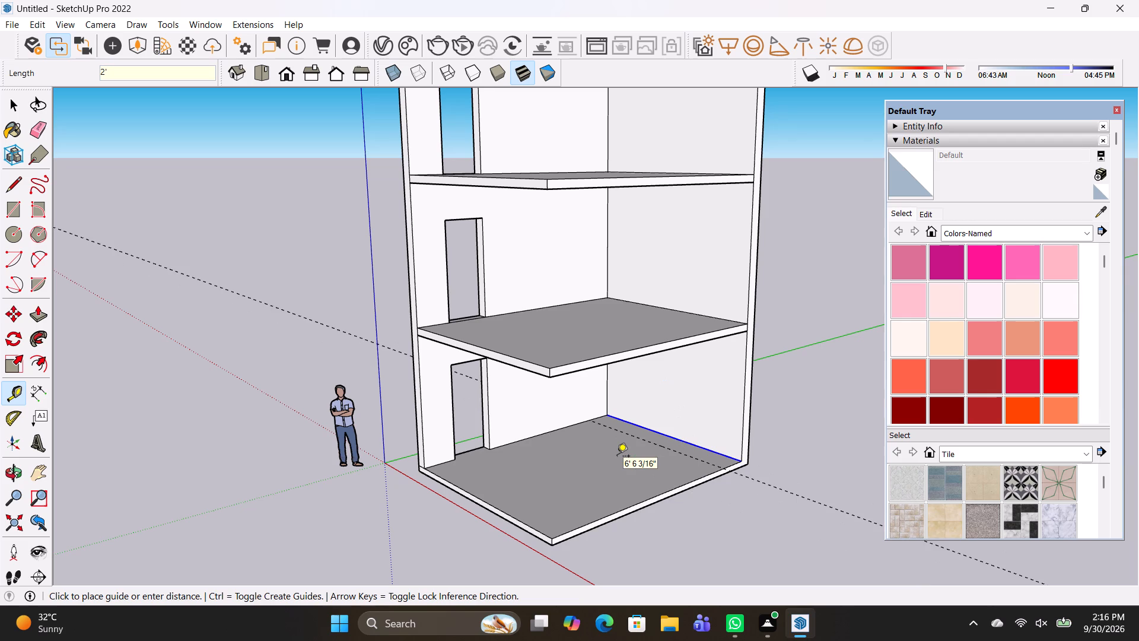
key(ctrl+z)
Place a guide line on the bottom slab 3' from its edge along the wall without doors.
click(671, 437)
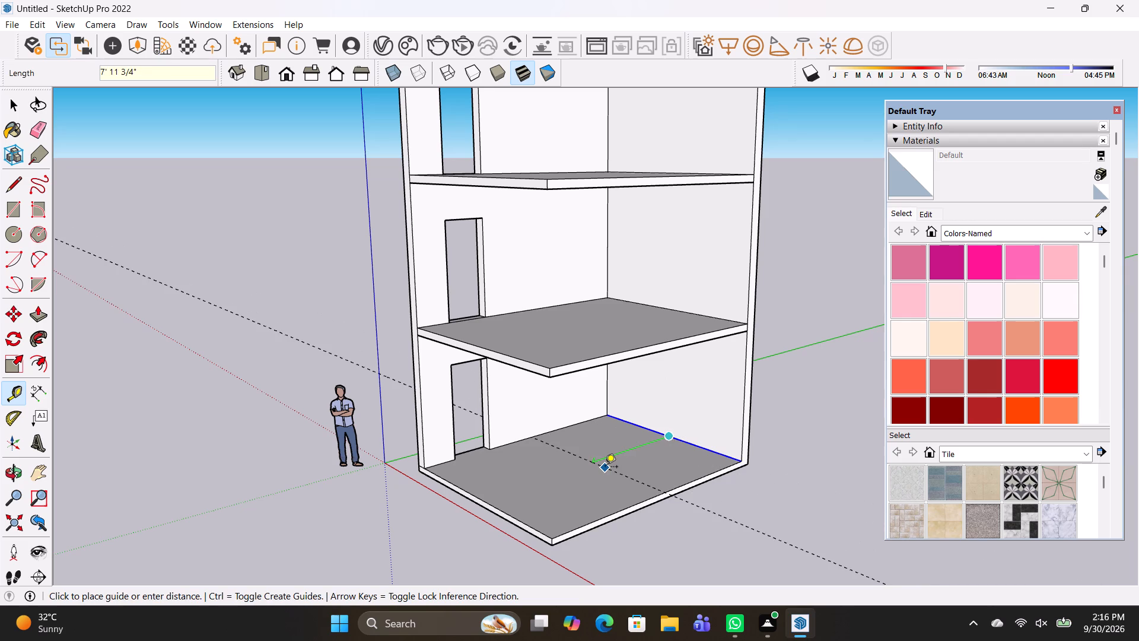
text(3')
key(Return)
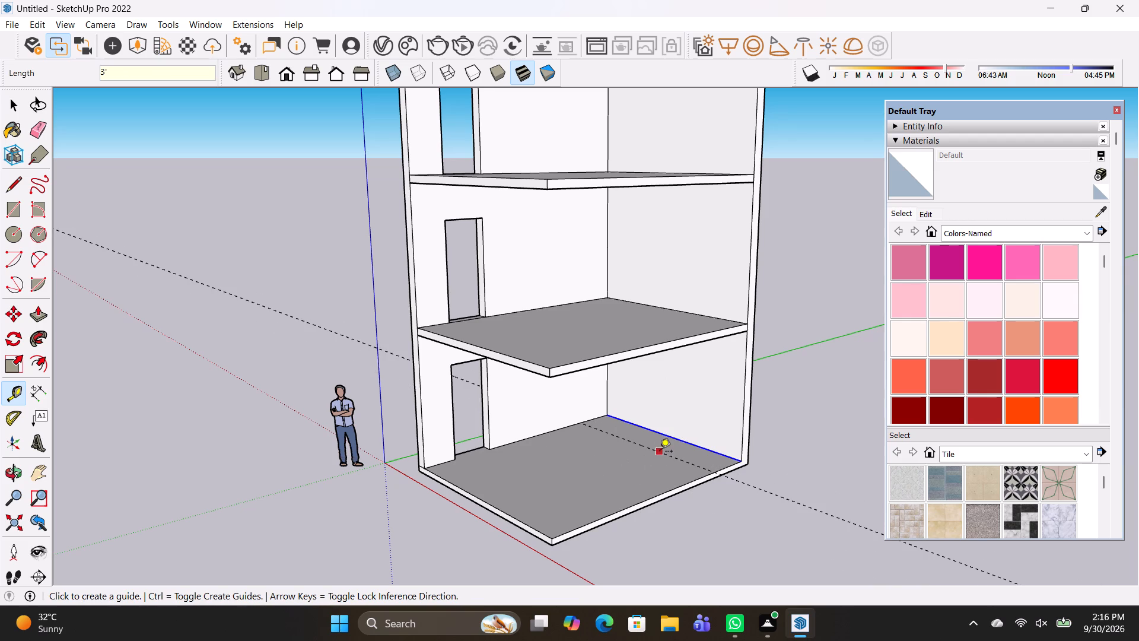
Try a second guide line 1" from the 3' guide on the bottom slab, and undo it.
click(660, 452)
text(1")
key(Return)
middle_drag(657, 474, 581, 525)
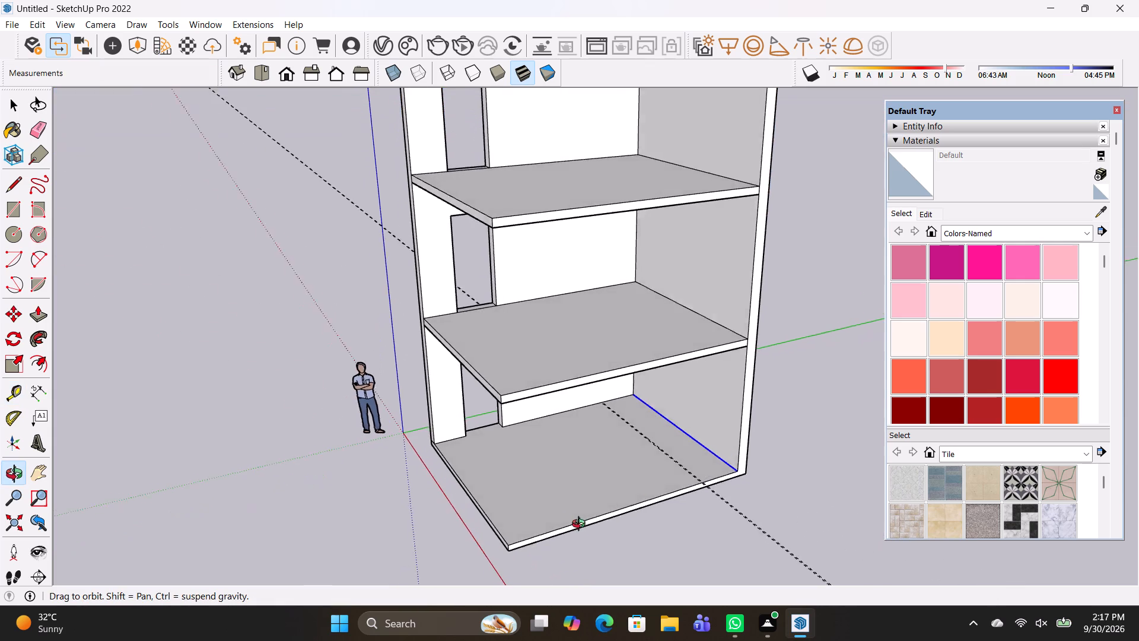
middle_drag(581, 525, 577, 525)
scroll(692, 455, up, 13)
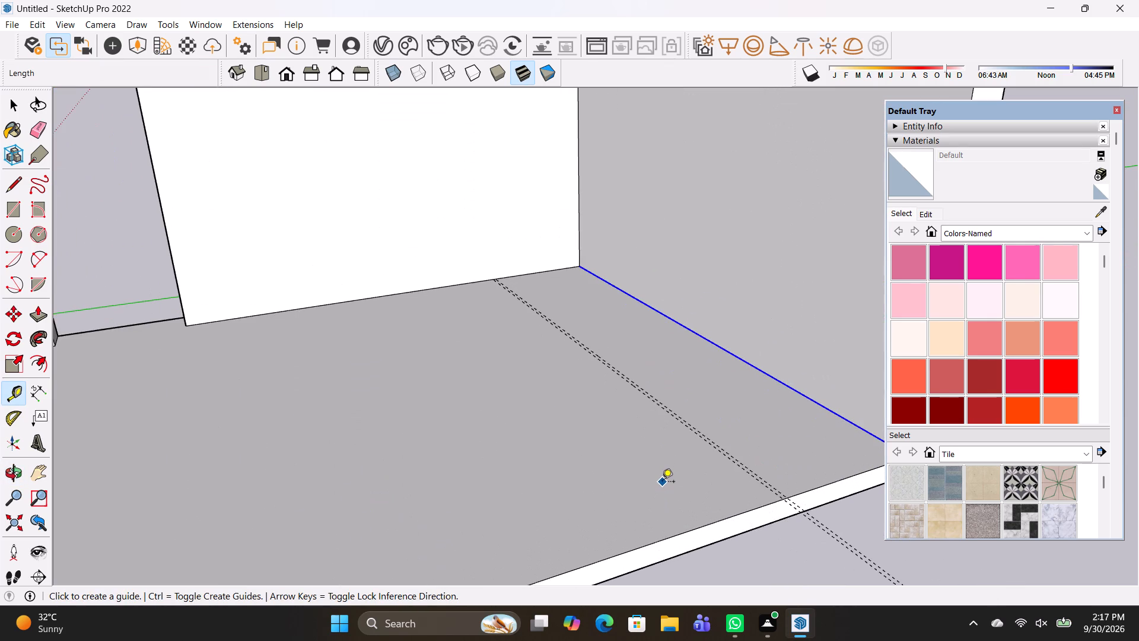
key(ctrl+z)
Place a second guide line on the bottom slab 1' from the first guide, on the doorway side.
shift+middle_drag(693, 476, 648, 415)
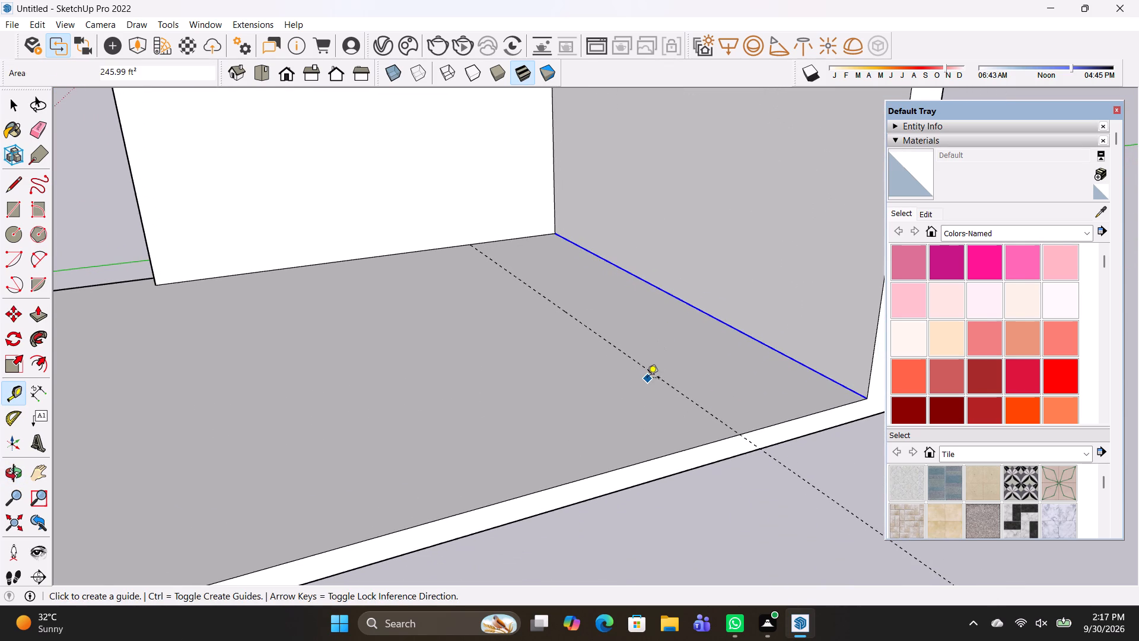
click(649, 369)
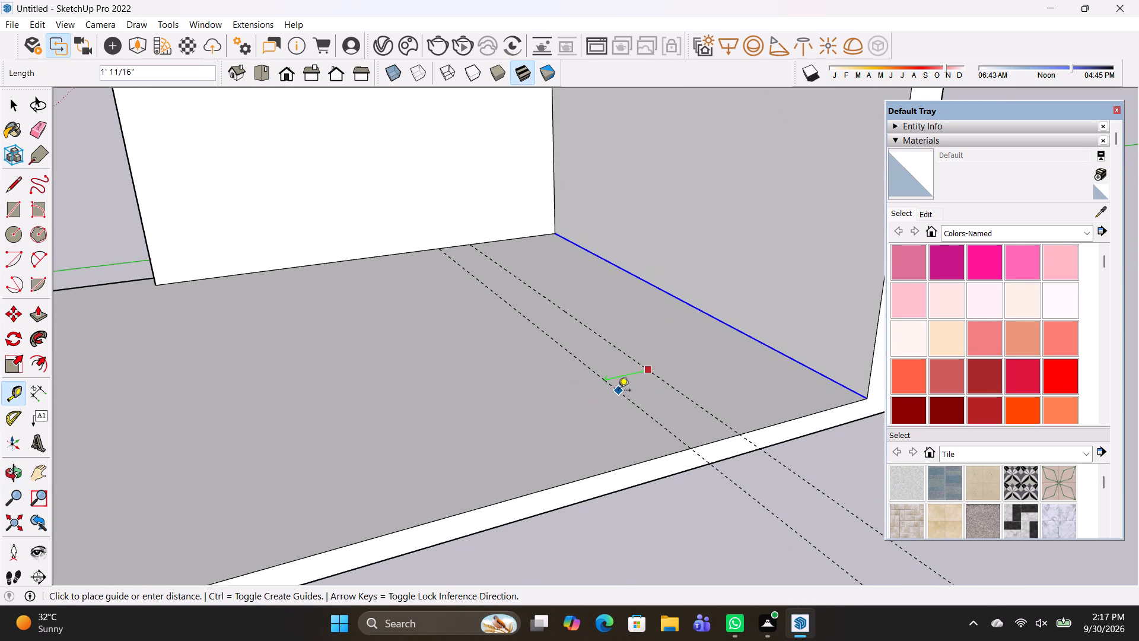
text(1')
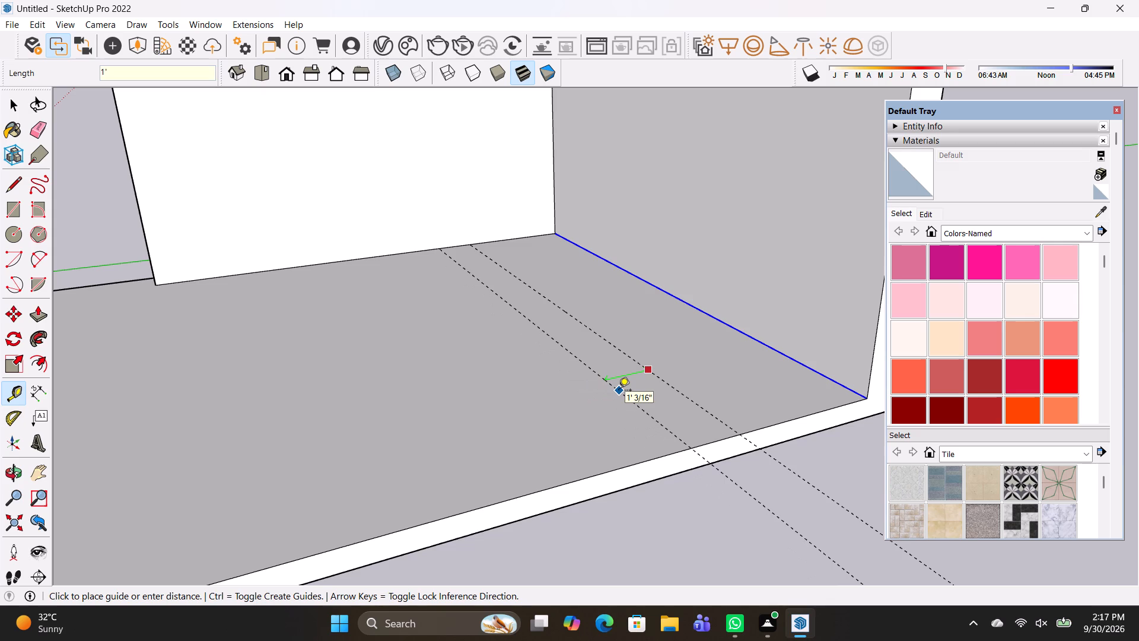
key(Return)
key(space)
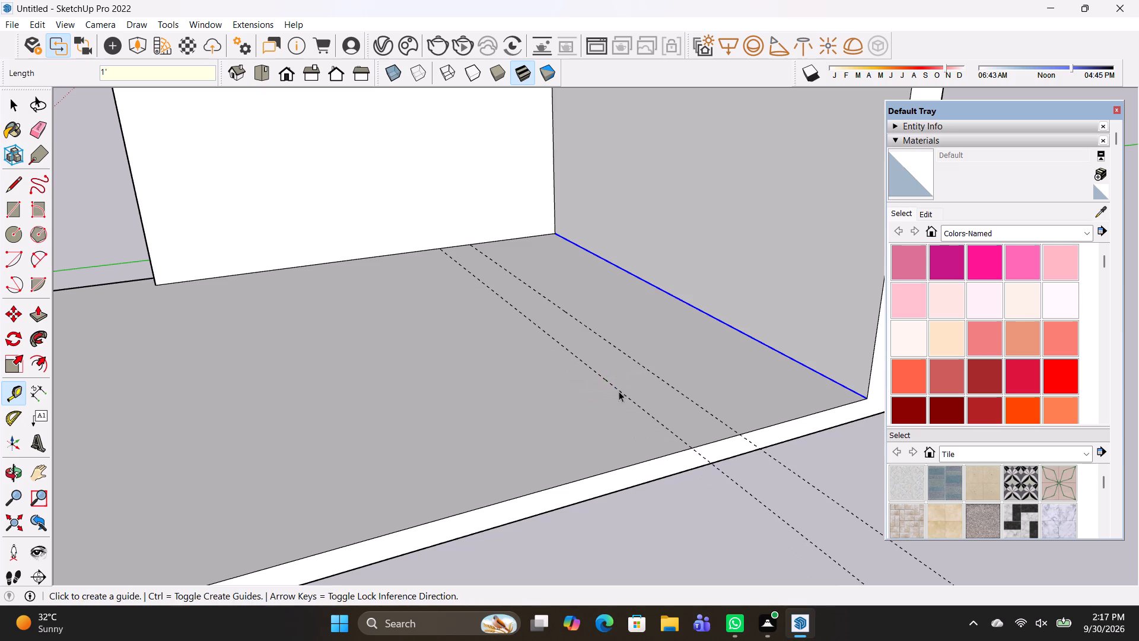
Draw two lines across the bottom slab along both guides, from the slab's open edge to the long wall.
key(l)
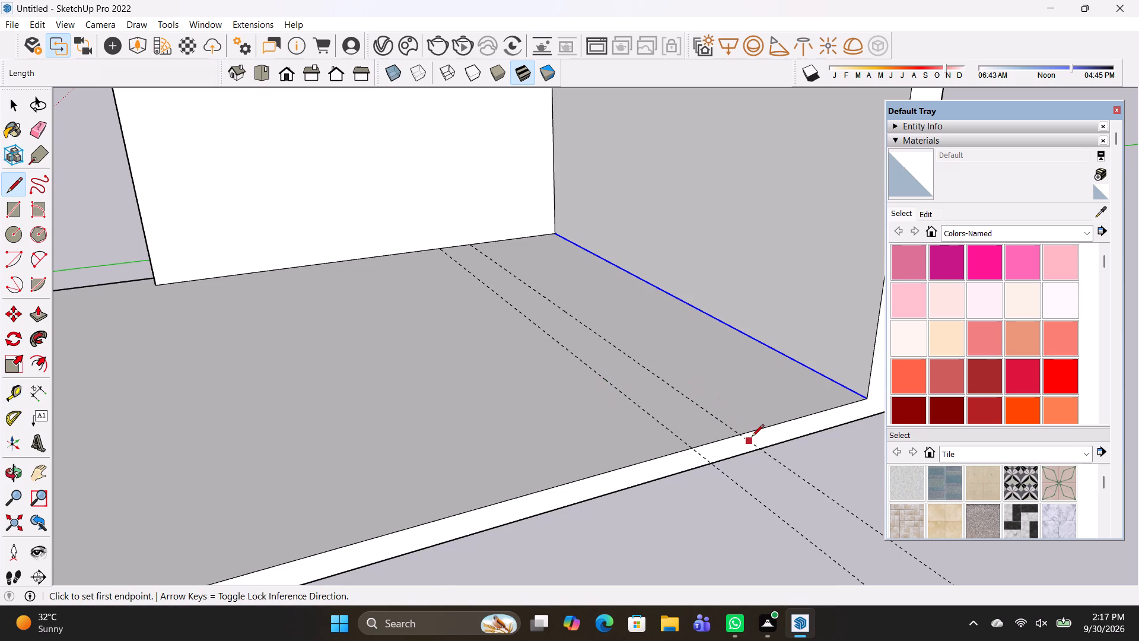
click(737, 433)
click(470, 242)
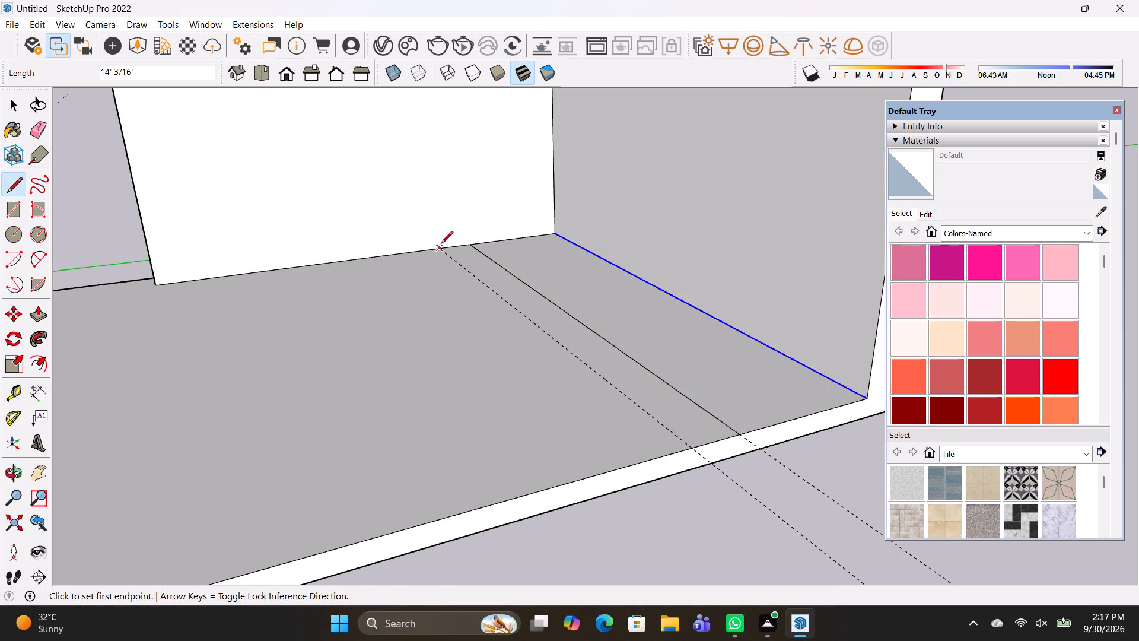
click(440, 245)
click(692, 447)
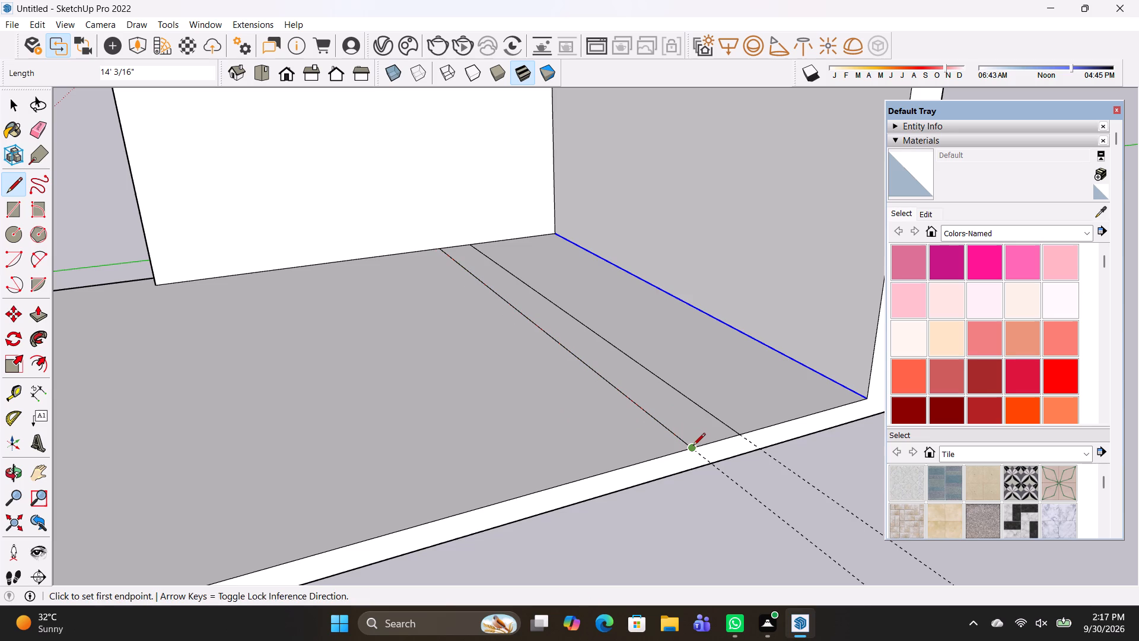
key(space)
Erase both guide lines extending beyond the bottom slab.
key(e)
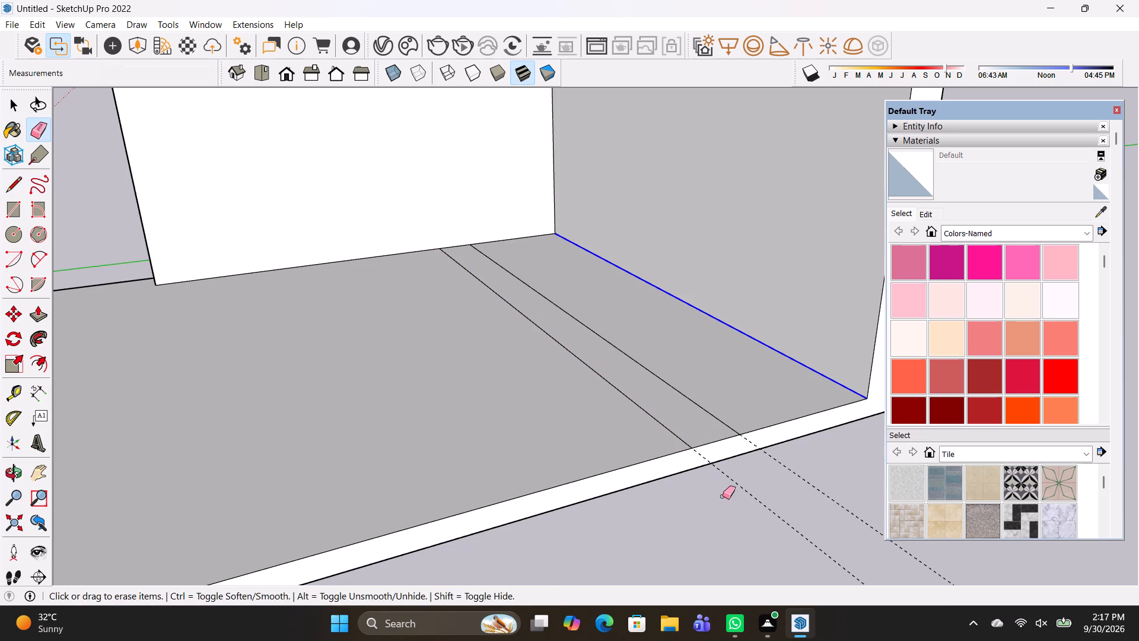
drag(725, 496, 844, 488)
key(space)
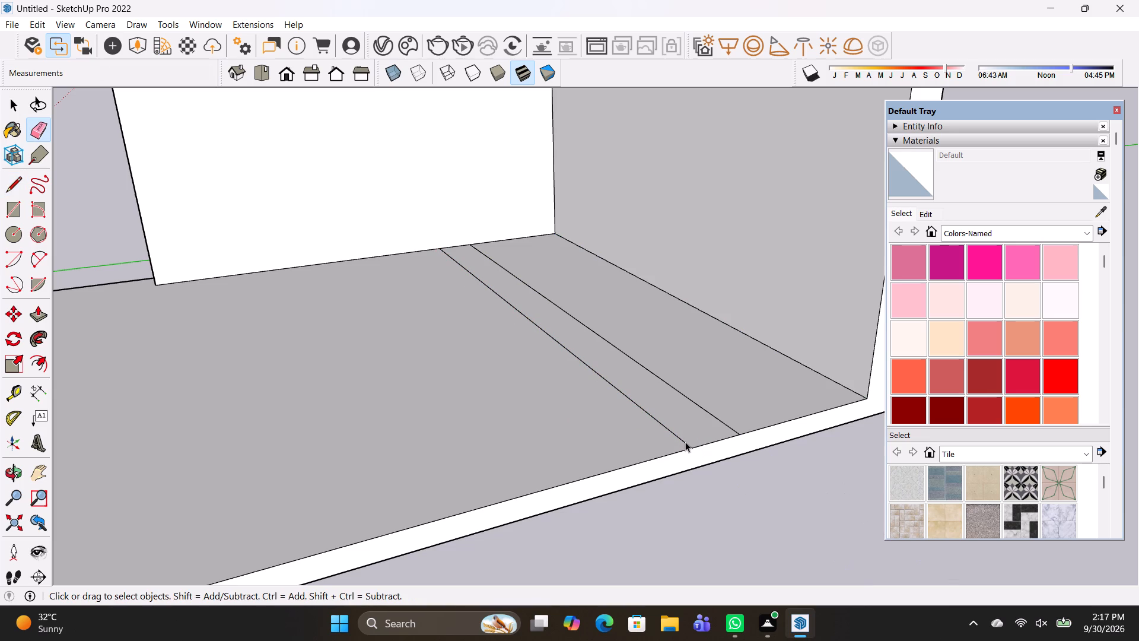
Copy the line nearest the doorway 1' towards the door and array it 8 times to lay out the stair treads.
click(683, 441)
key(m)
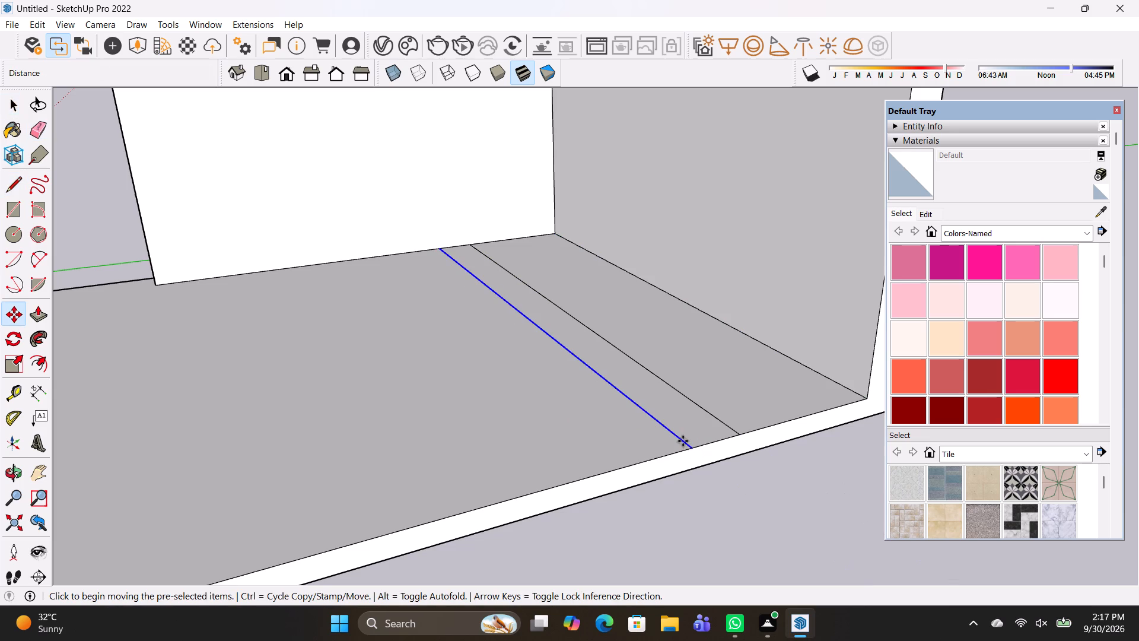
click(691, 447)
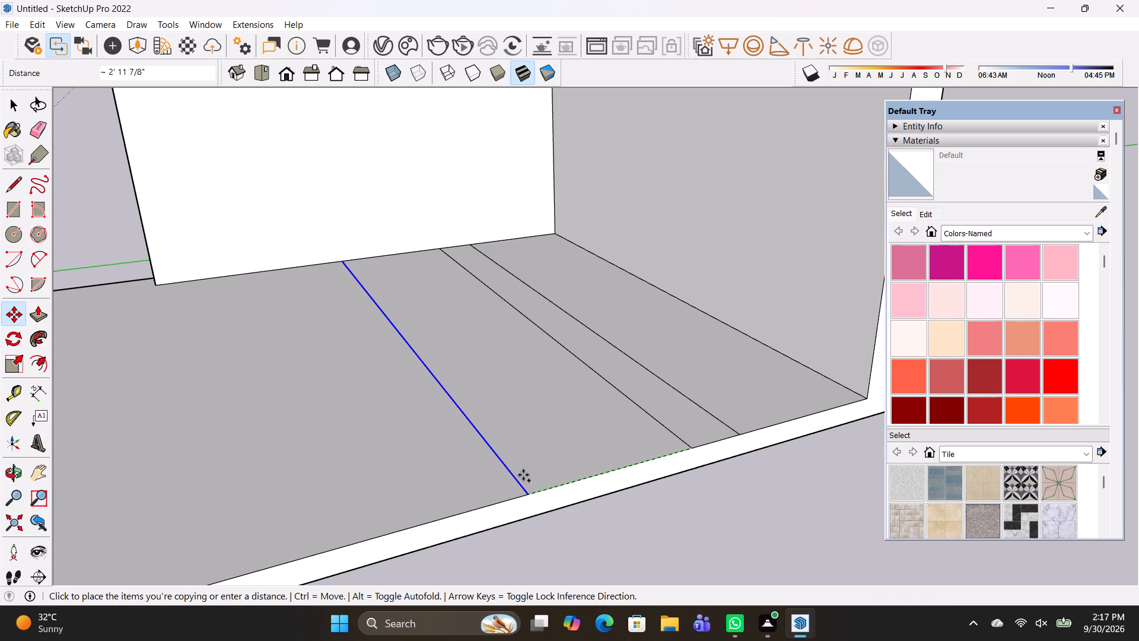
text(1')
key(Return)
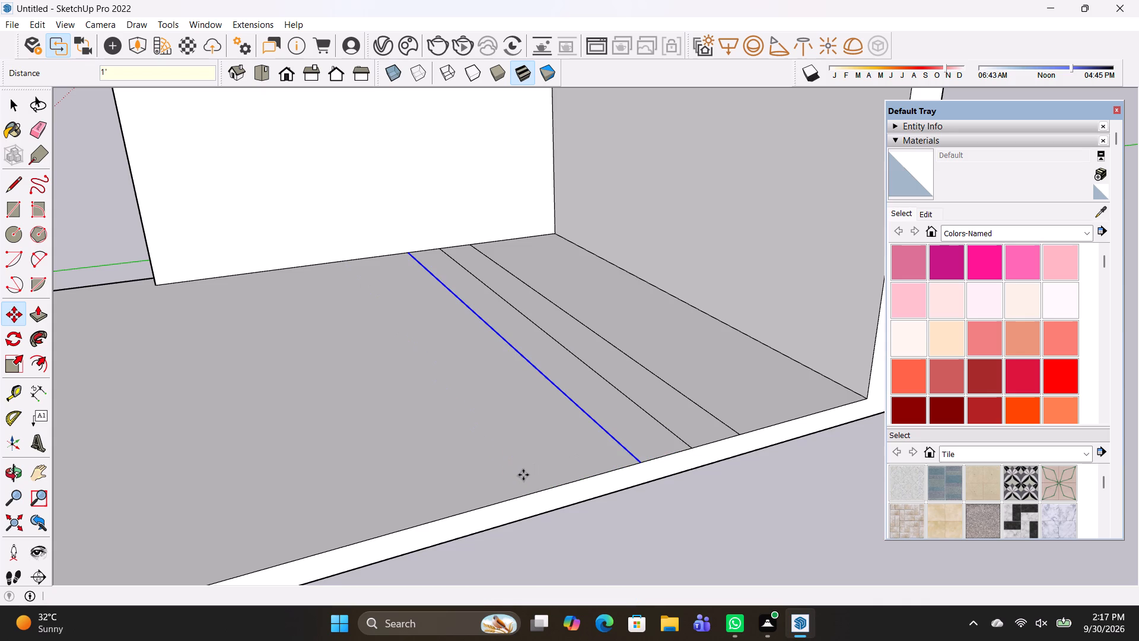
key(shift+asterisk)
key(8)
key(Return)
scroll(523, 506, down, 3)
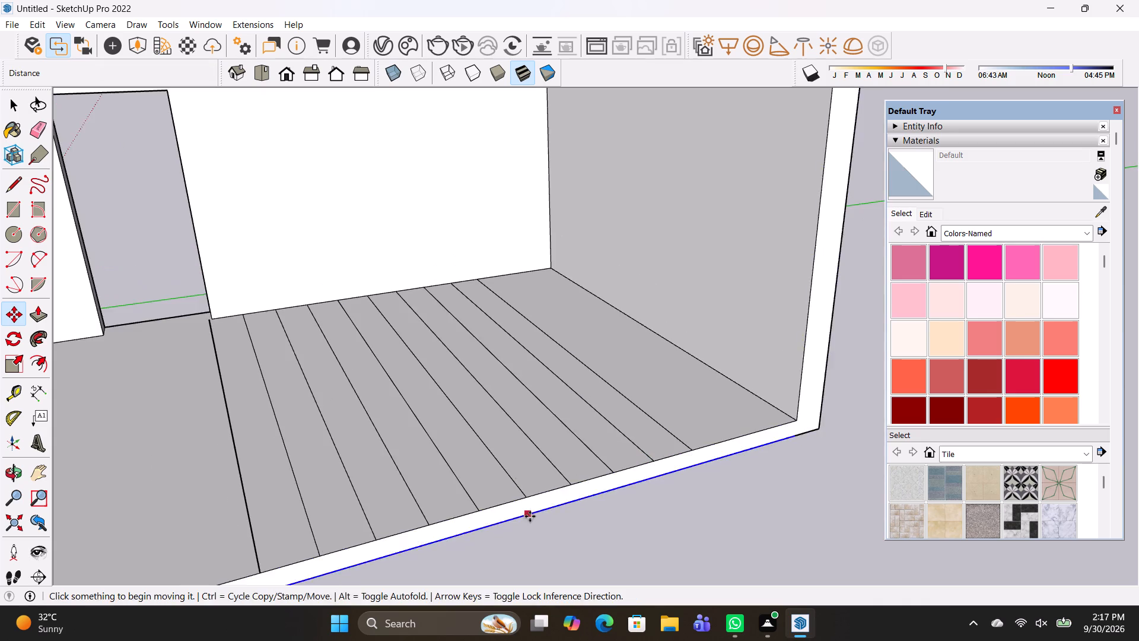
middle_drag(535, 522, 626, 554)
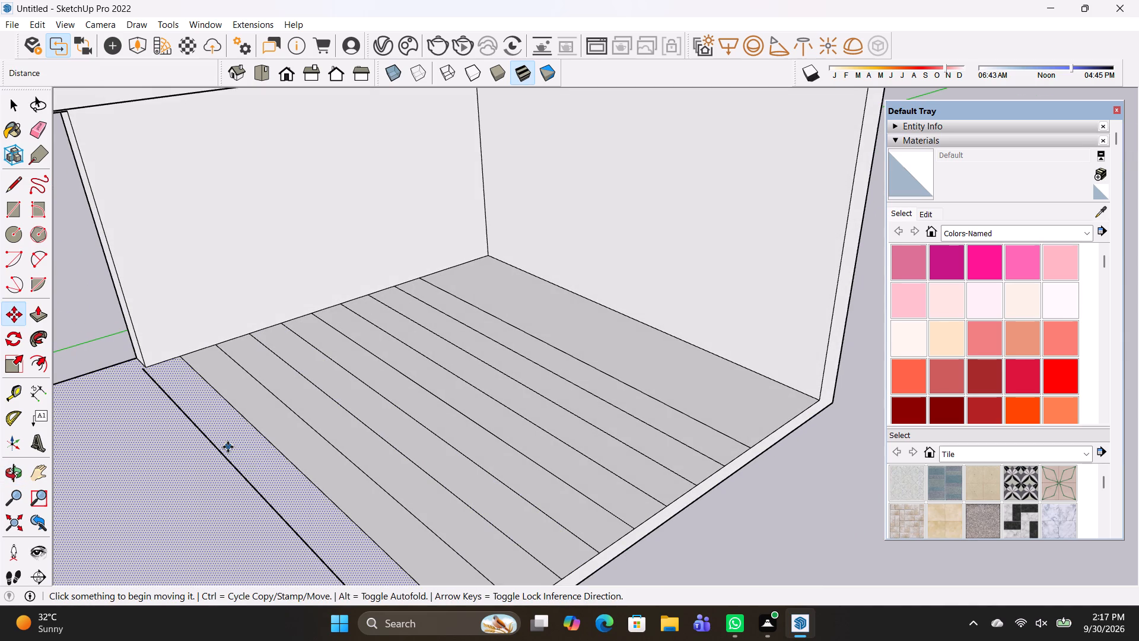
key(Escape)
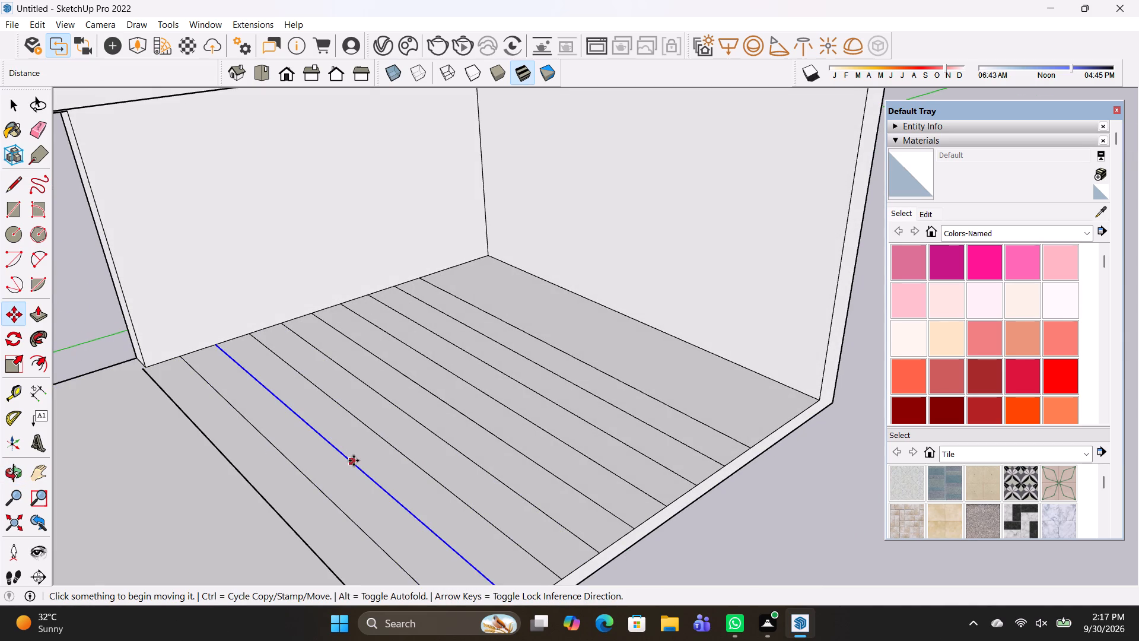
Place a guide line on the bottom slab 4' in from its open edge, crossing the tread lines.
shift+middle_drag(354, 461, 335, 387)
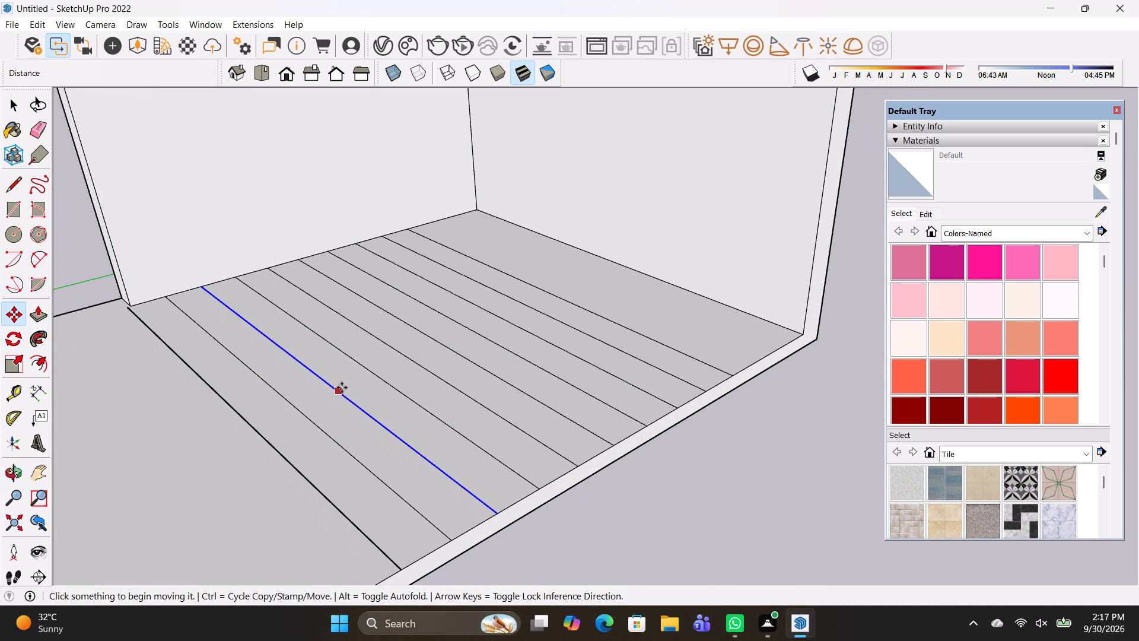
key(space)
key(t)
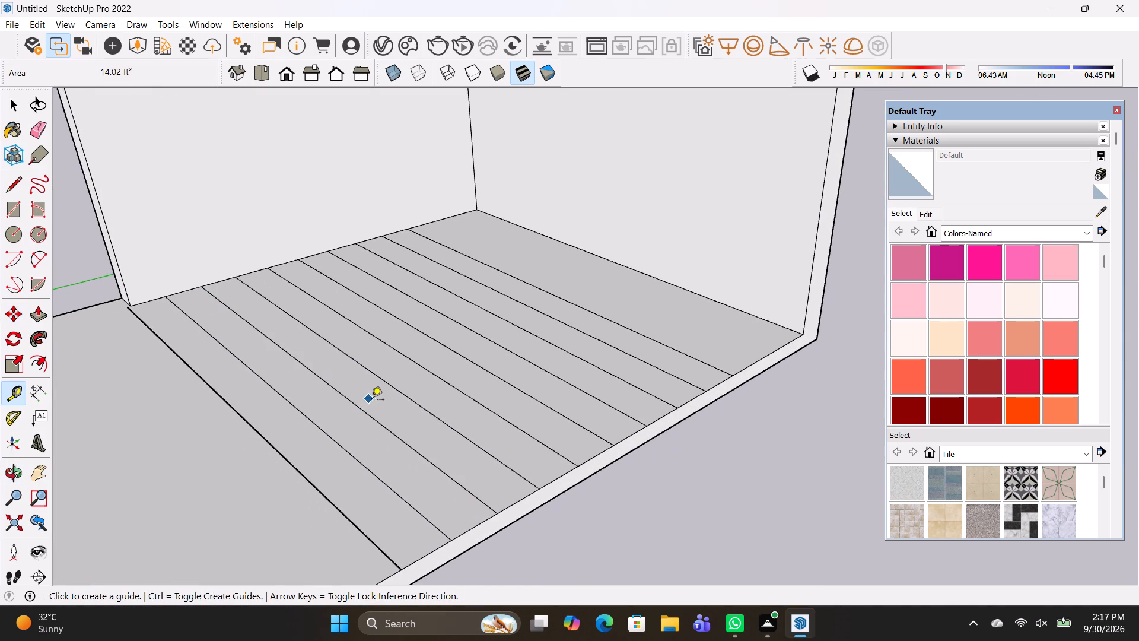
click(600, 455)
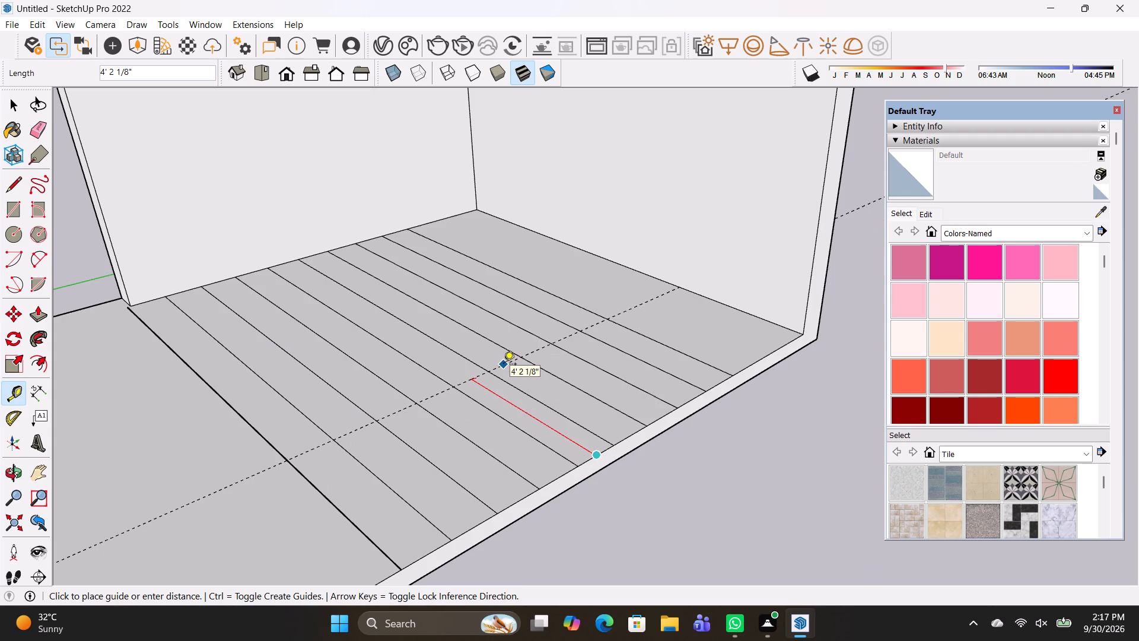
text(4')
key(Return)
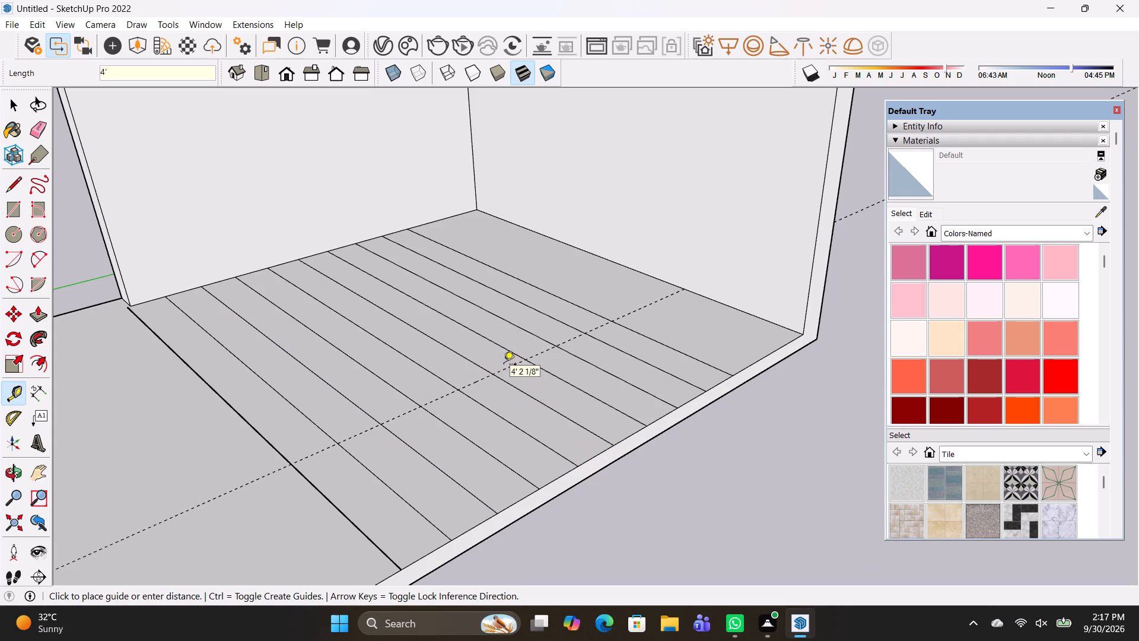
Draw an 8' line along the guide from the first 1' tread line to the last one near the end wall.
key(l)
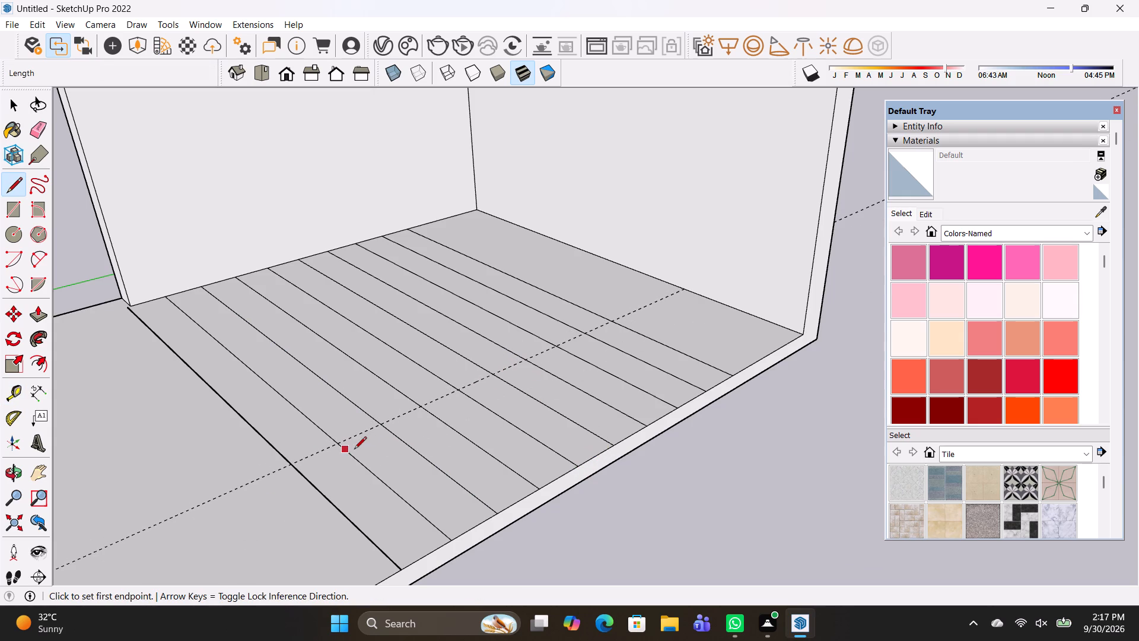
click(338, 443)
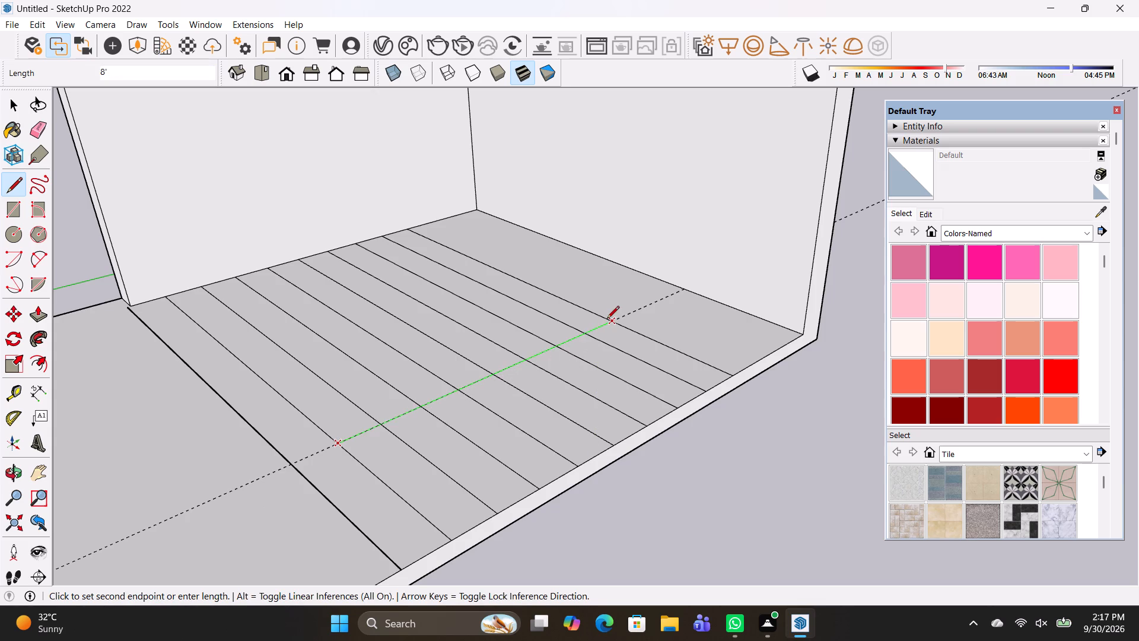
click(610, 319)
Erase the 4' guide line and the heavy outermost line on the doorway side of the treads.
key(space)
key(e)
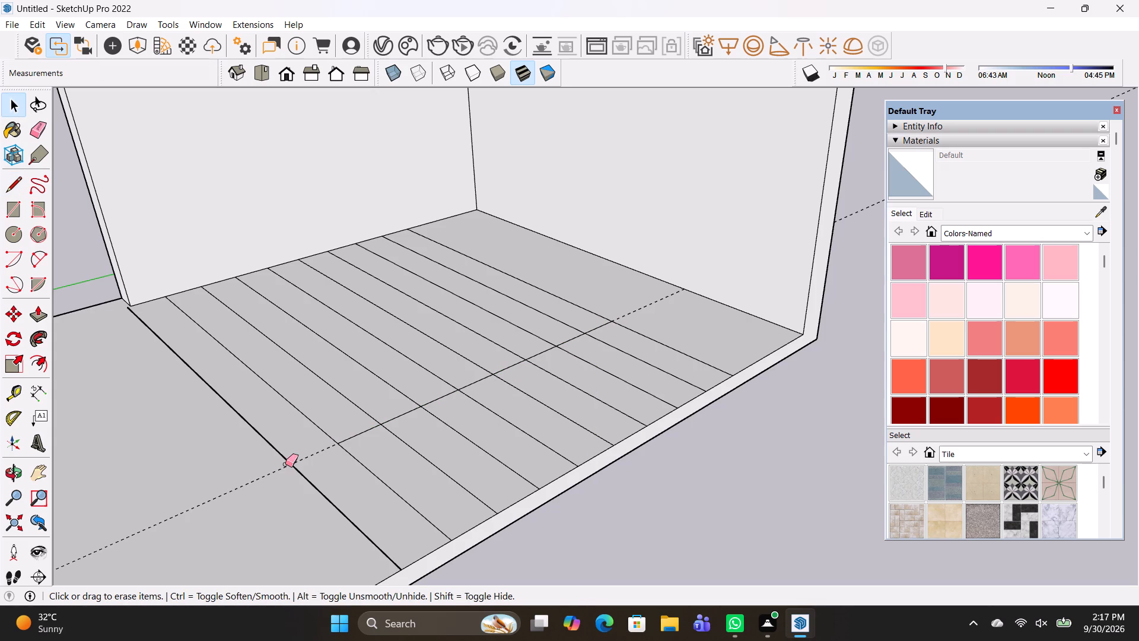
drag(288, 461, 298, 471)
click(300, 460)
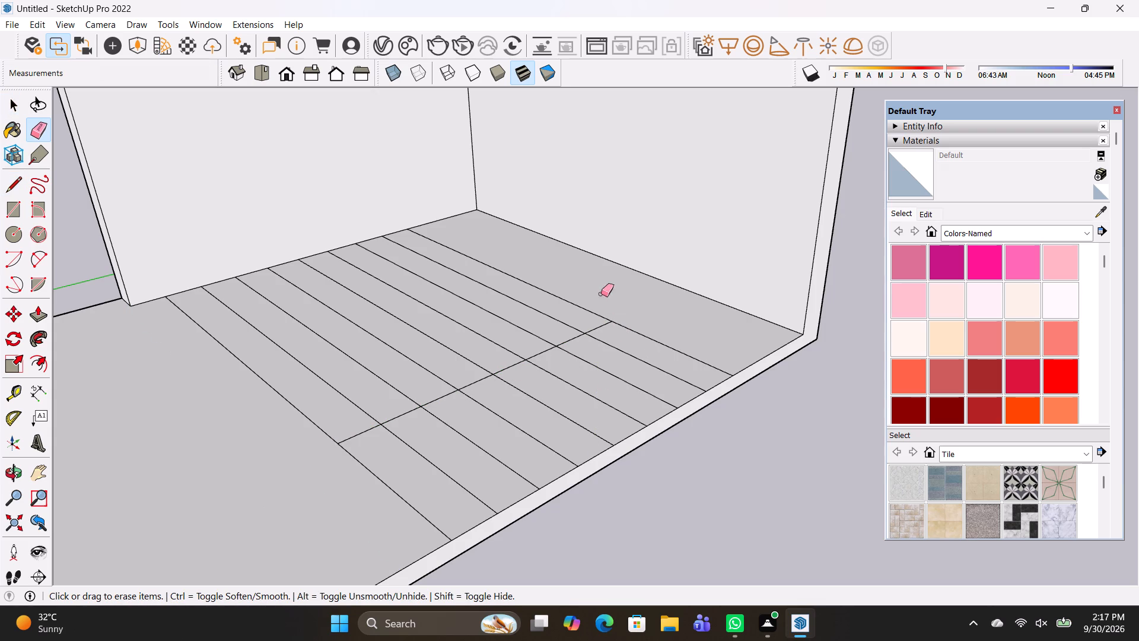
Erase the parts of the tread lines between the new 8' line and the long wall, leaving 4' wide treads.
drag(601, 293, 289, 421)
drag(386, 364, 426, 342)
drag(486, 322, 533, 275)
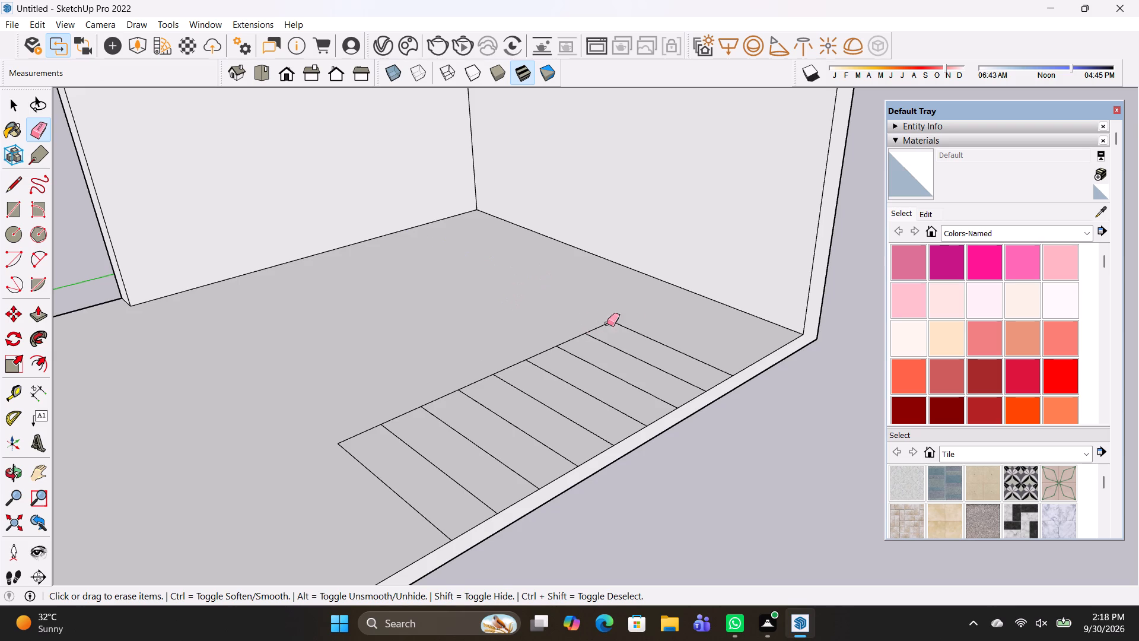
Extend the stair's side line 3' from the last tread's corner to the end wall to enclose the landing.
scroll(641, 312, up, 2)
key(l)
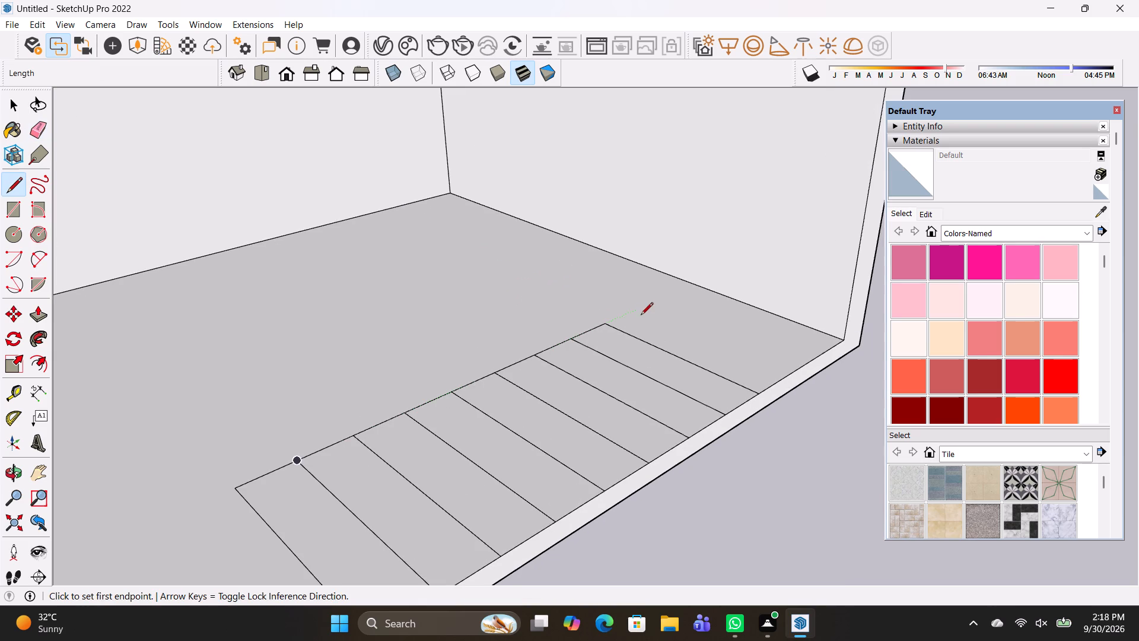
click(605, 324)
click(695, 284)
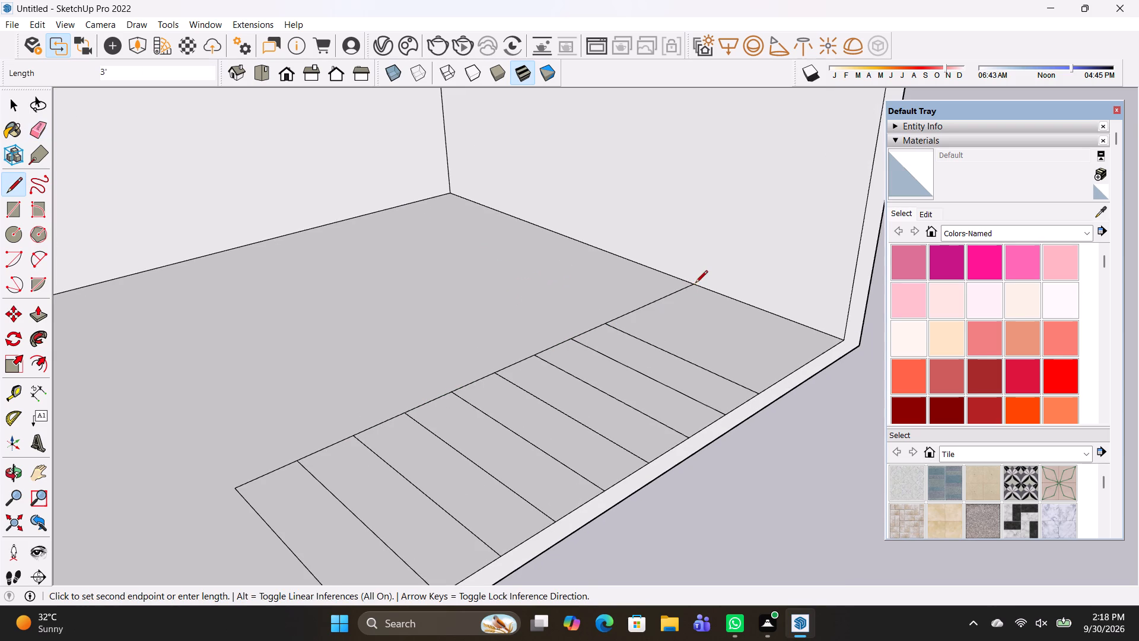
Make a group from the first tread rectangle, the one farthest from the end wall, with its edges.
key(space)
key(p)
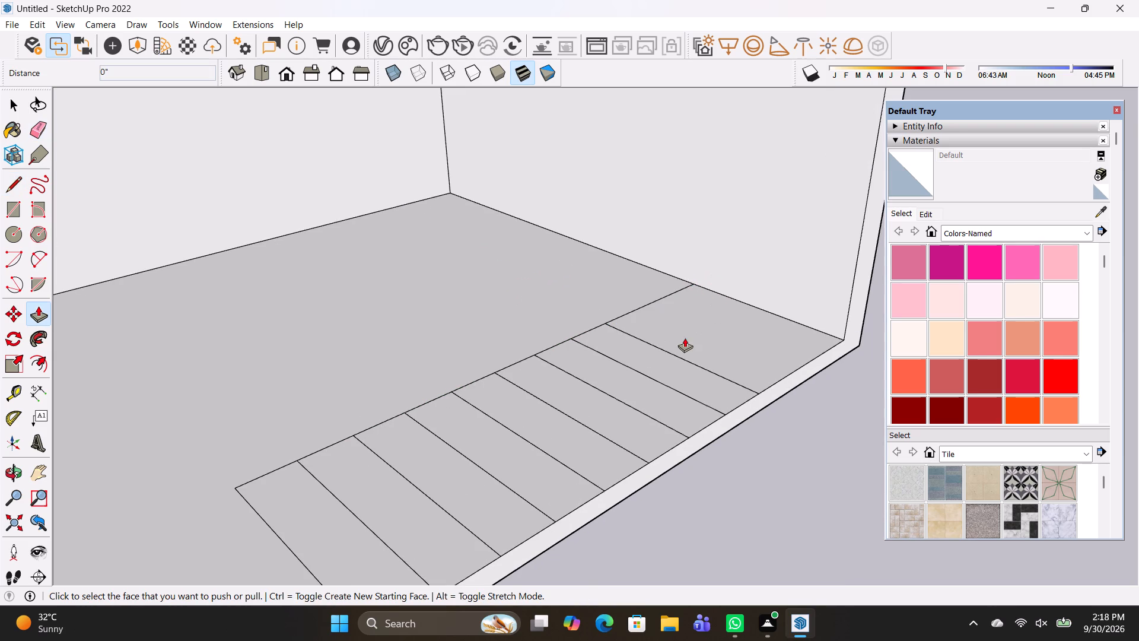
middle_drag(671, 364, 649, 322)
key(space)
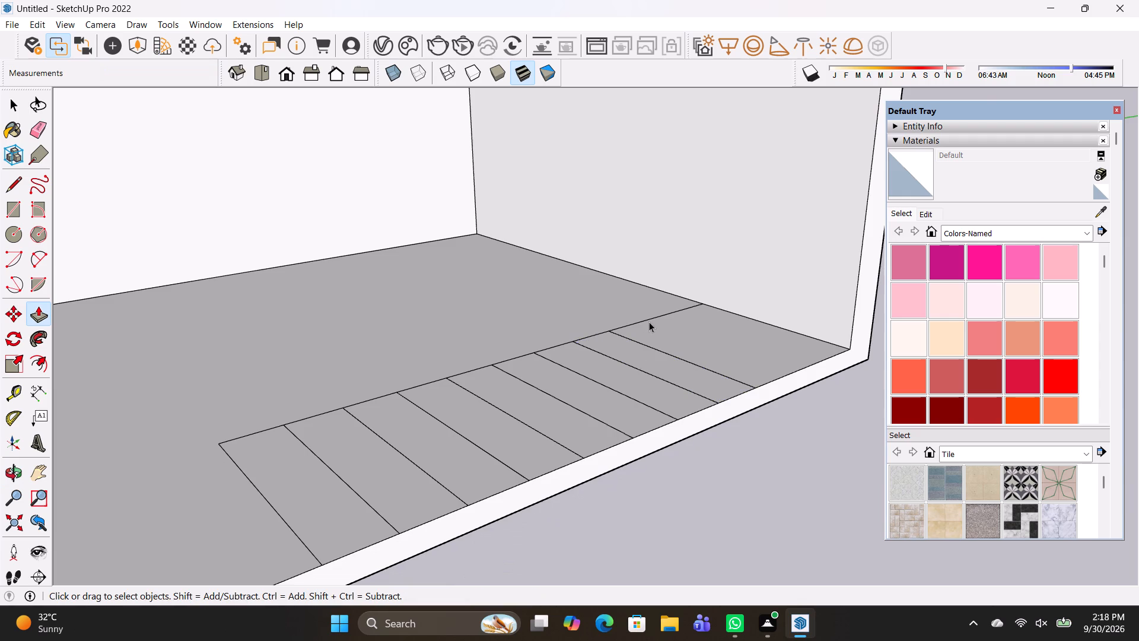
double_click(339, 526)
right_click(340, 526)
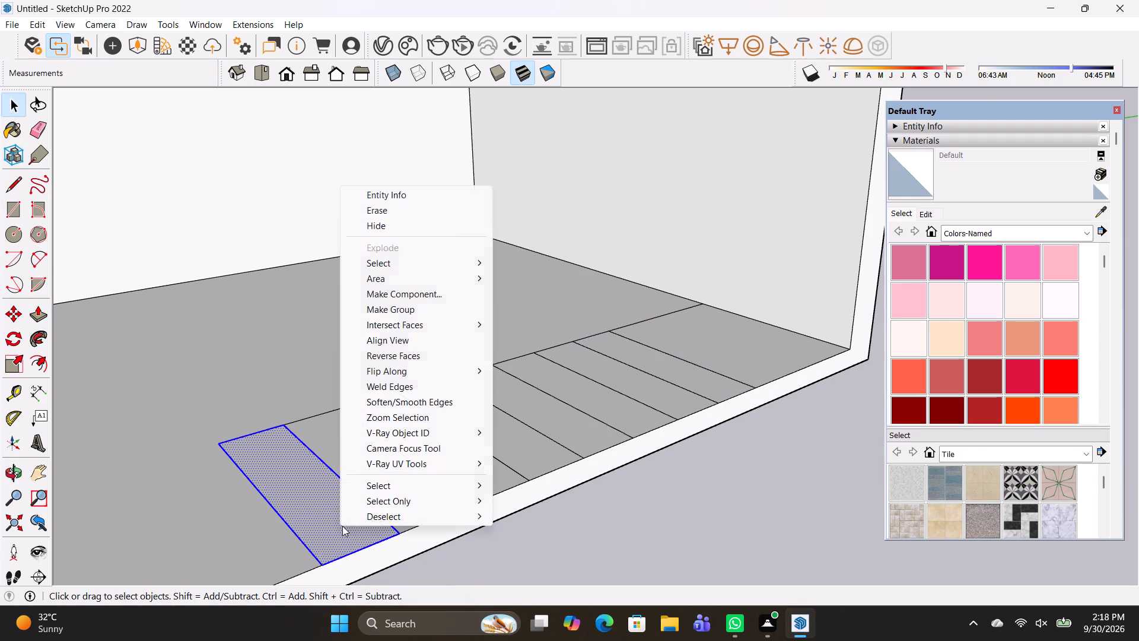
click(407, 313)
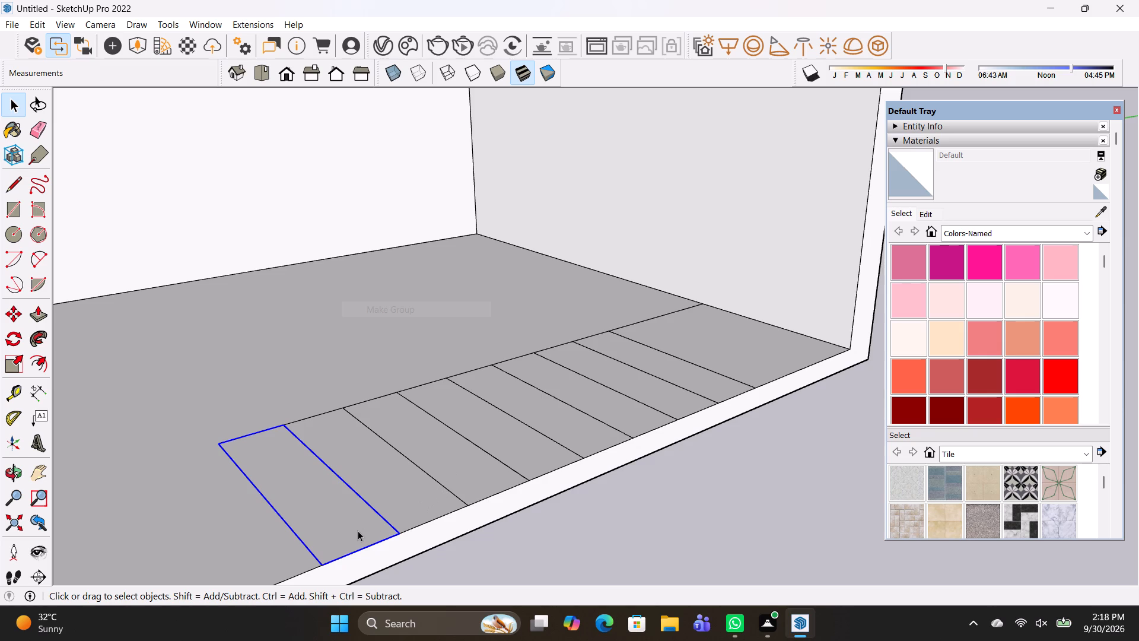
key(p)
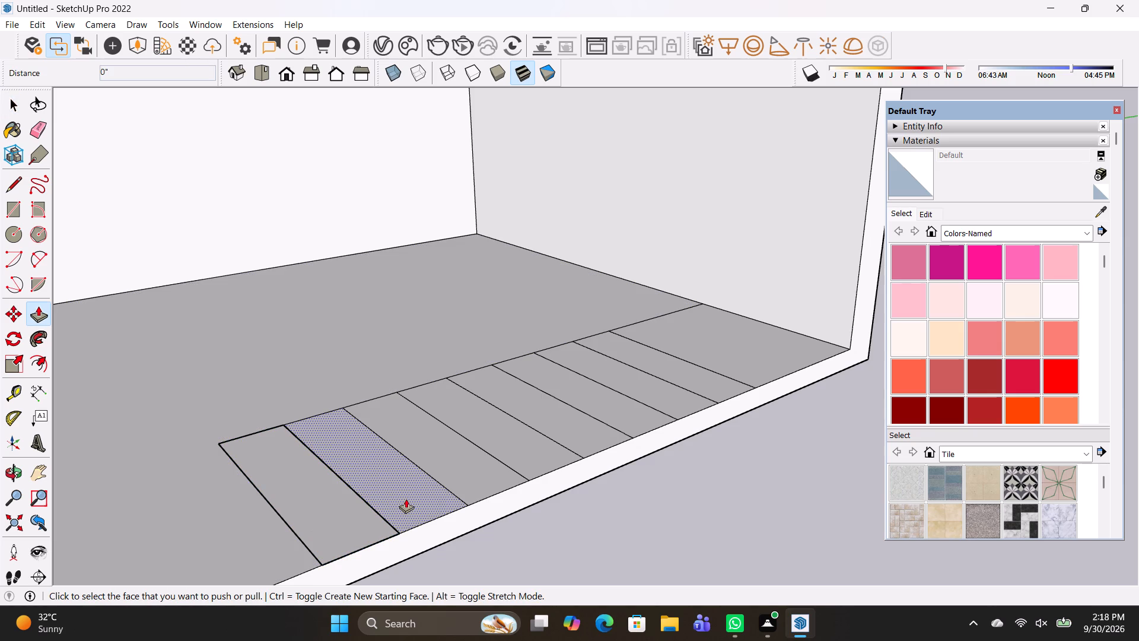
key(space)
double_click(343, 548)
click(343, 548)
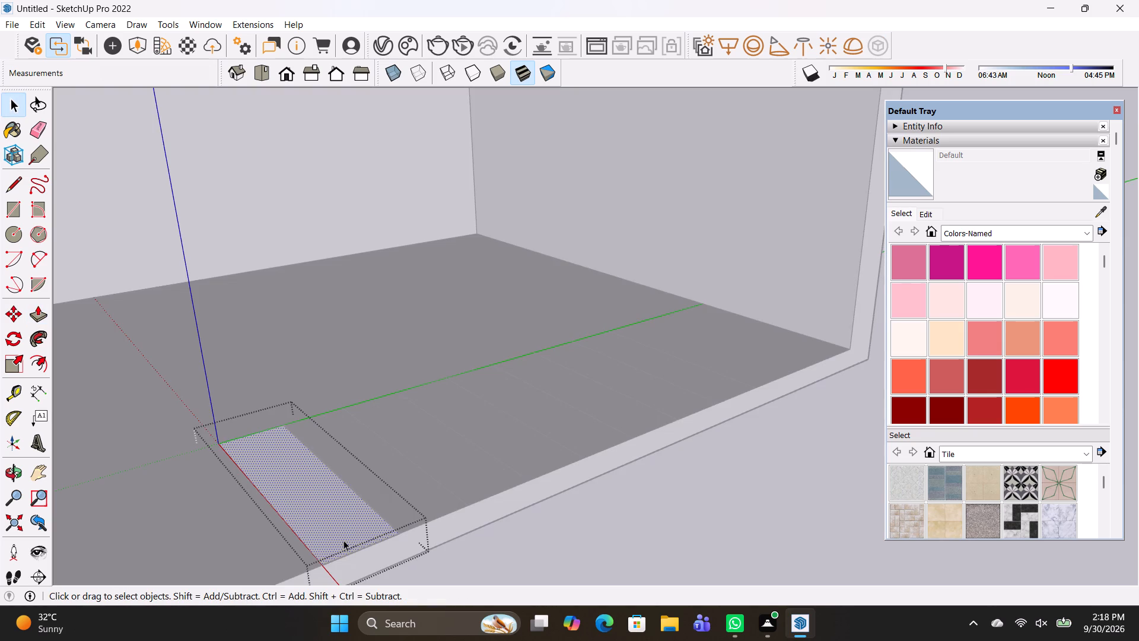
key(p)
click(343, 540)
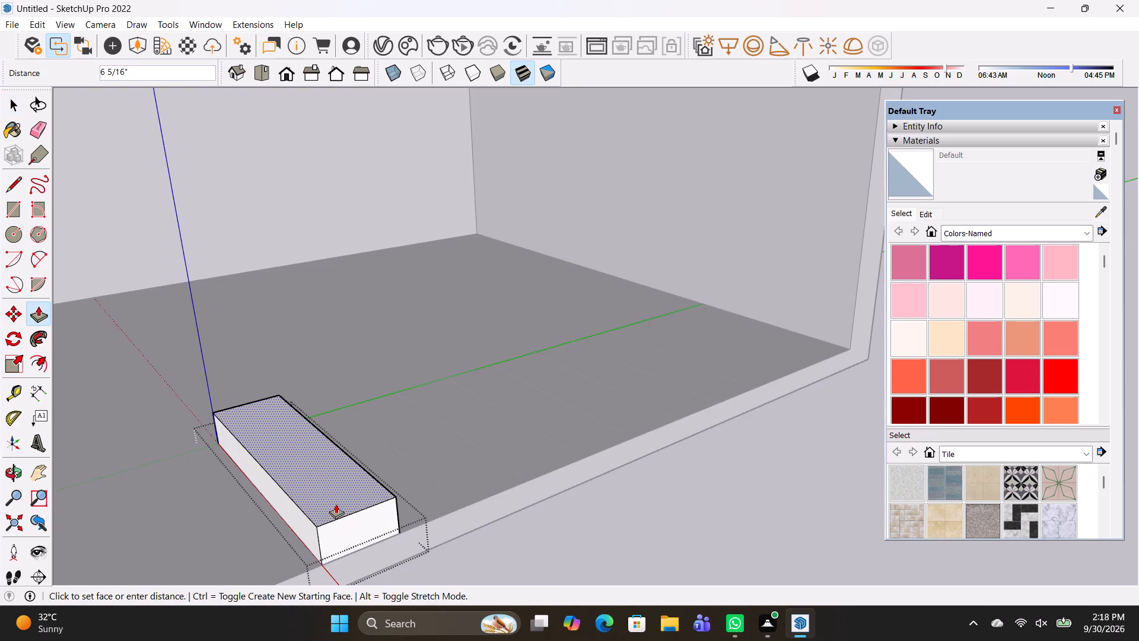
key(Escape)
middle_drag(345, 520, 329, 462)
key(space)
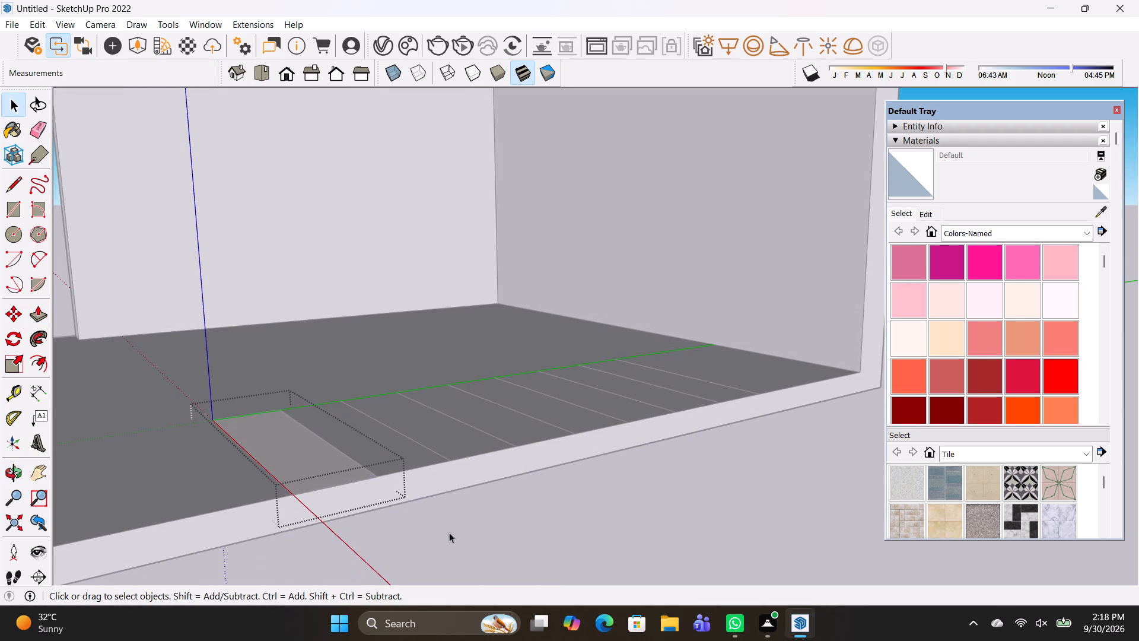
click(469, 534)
Push/Pull the face inside the first tread's group up 6" to form a step, and leave the group.
scroll(421, 499, down, 3)
scroll(476, 512, down, 5)
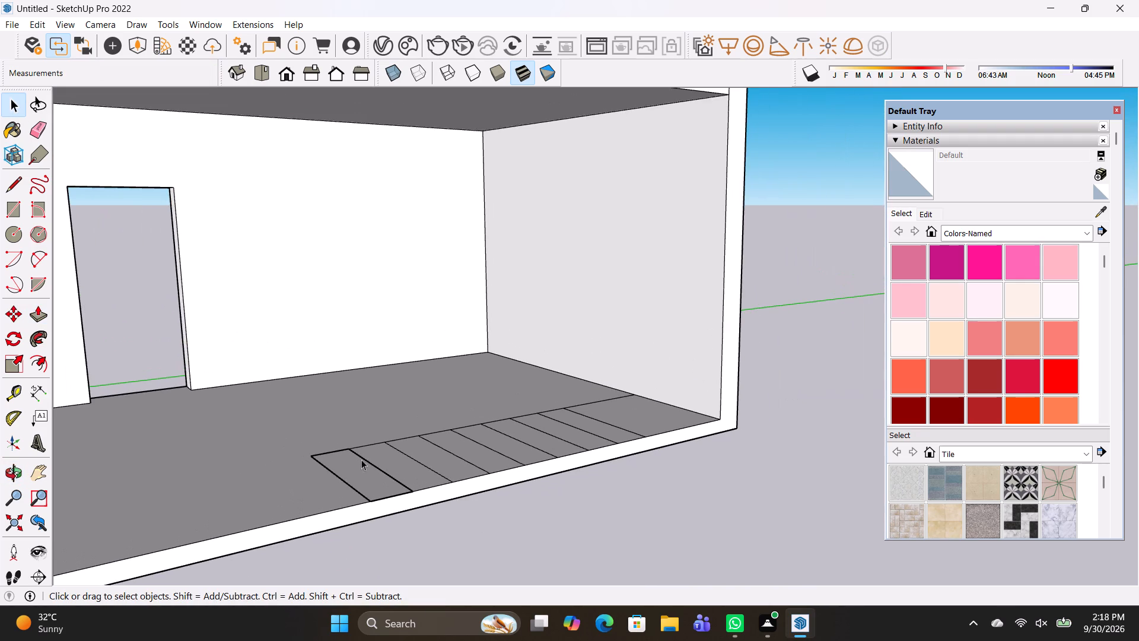
middle_drag(419, 481, 367, 471)
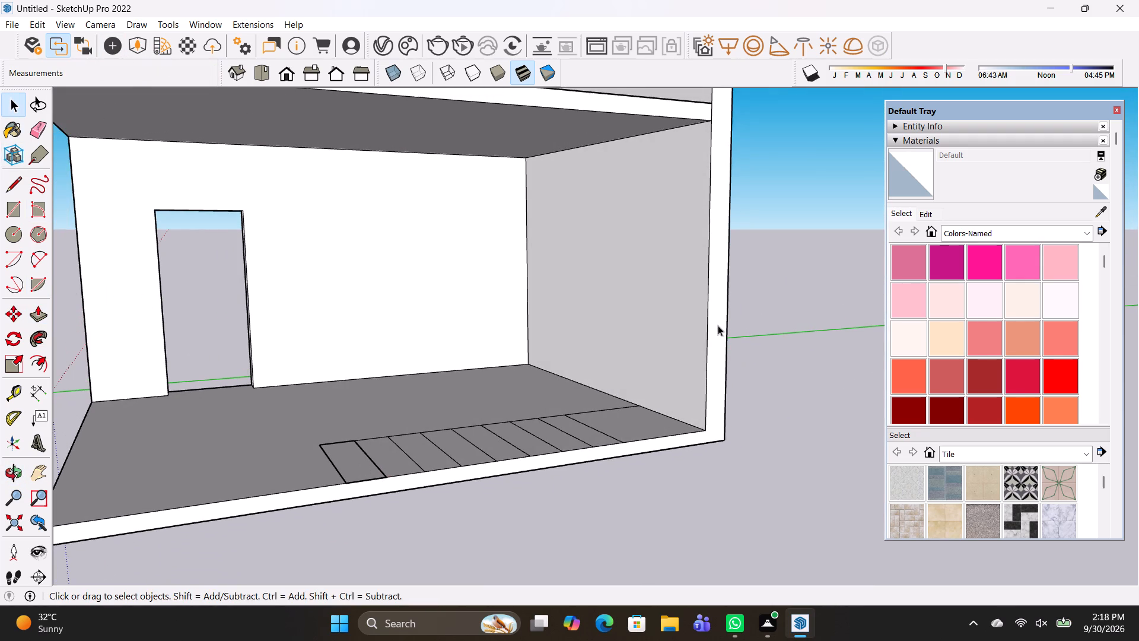
middle_drag(717, 326, 647, 264)
shift+middle_drag(653, 304, 667, 311)
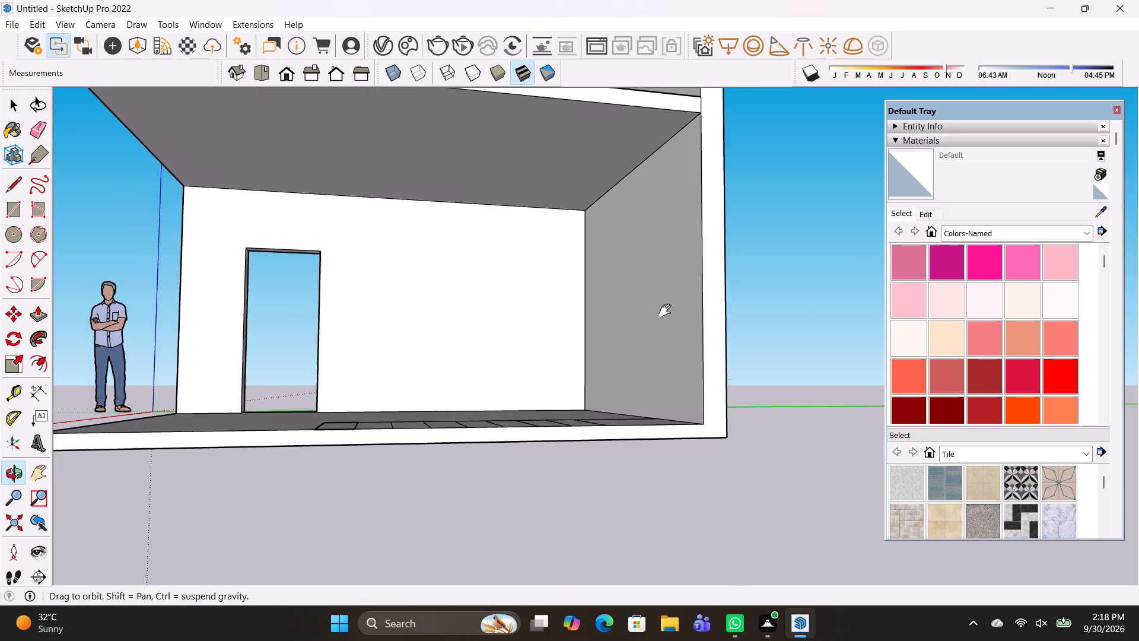
shift+middle_drag(667, 311, 632, 283)
middle_drag(532, 360, 620, 452)
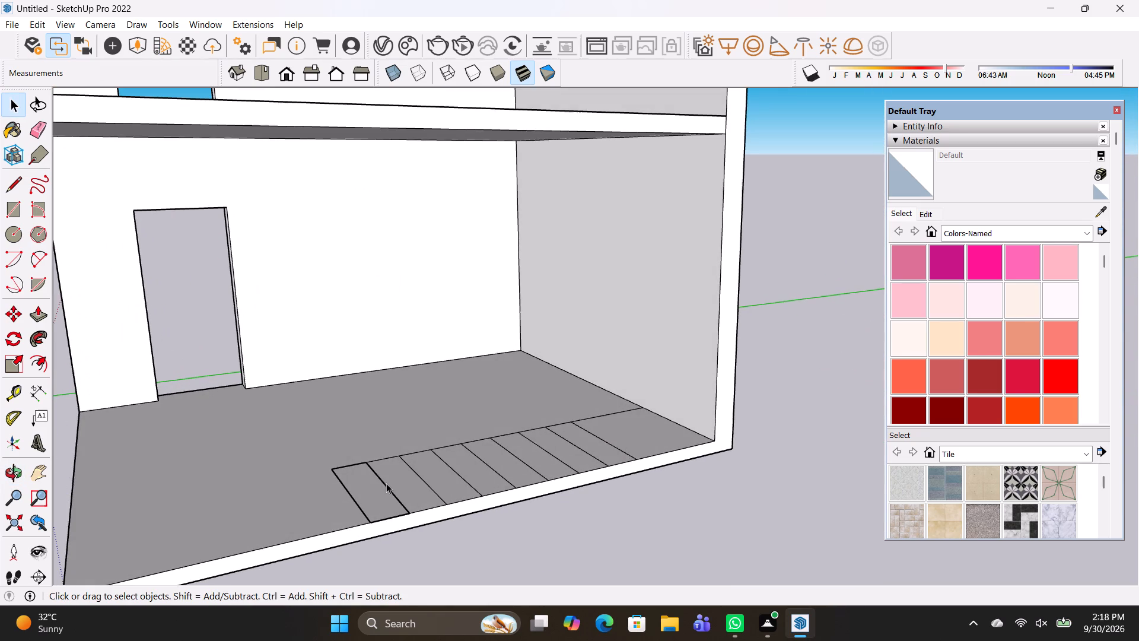
key(p)
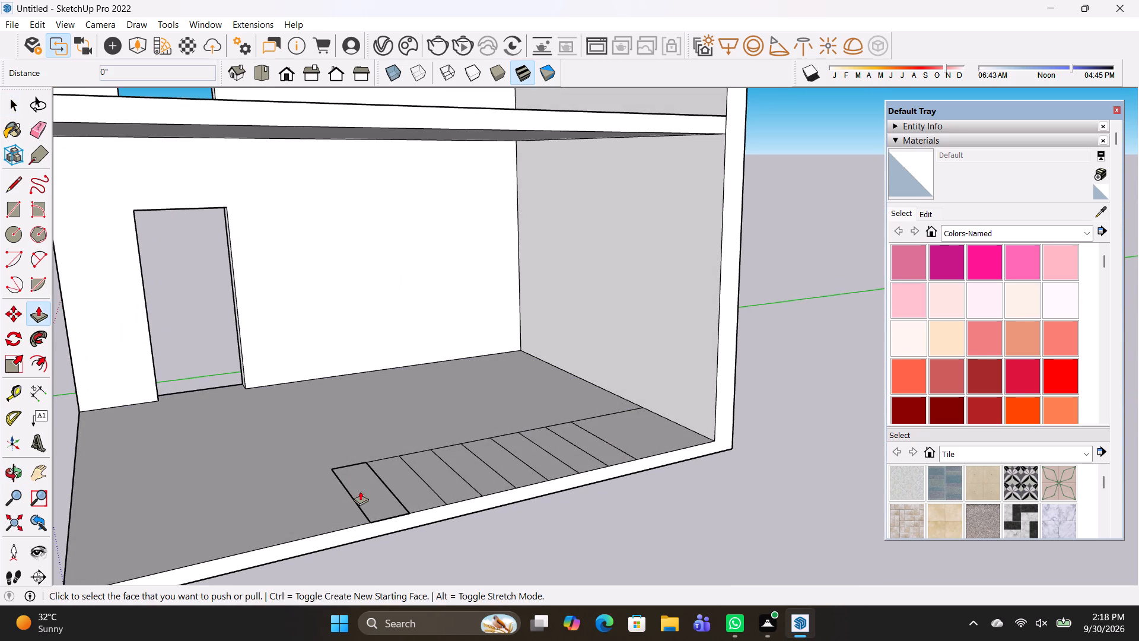
key(space)
triple_click(360, 491)
key(p)
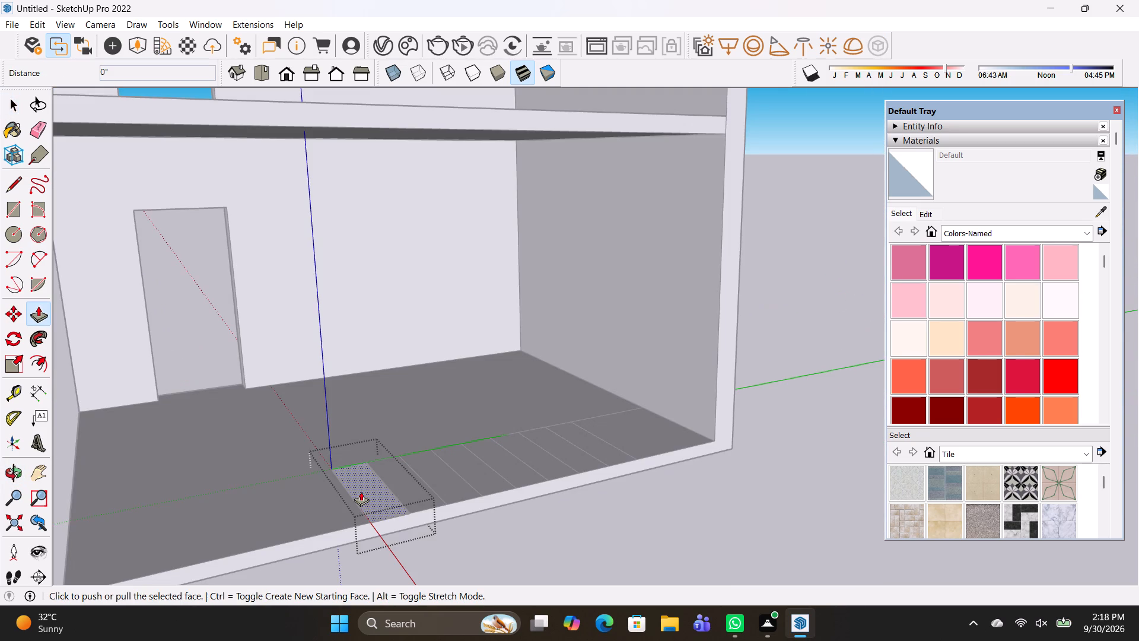
click(361, 491)
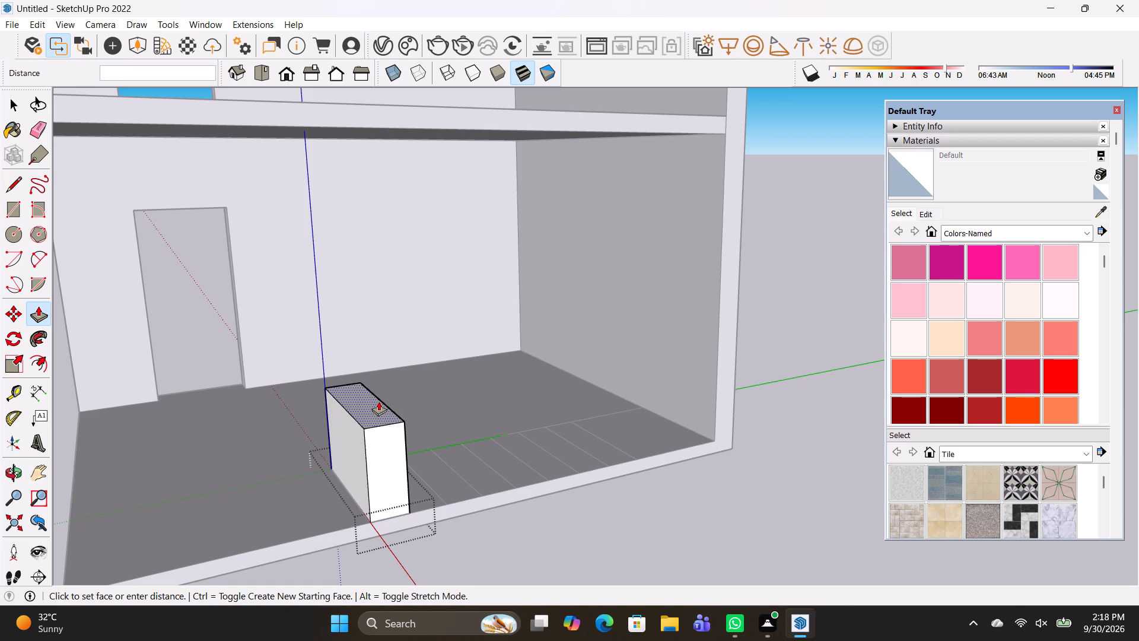
text(6")
key(Return)
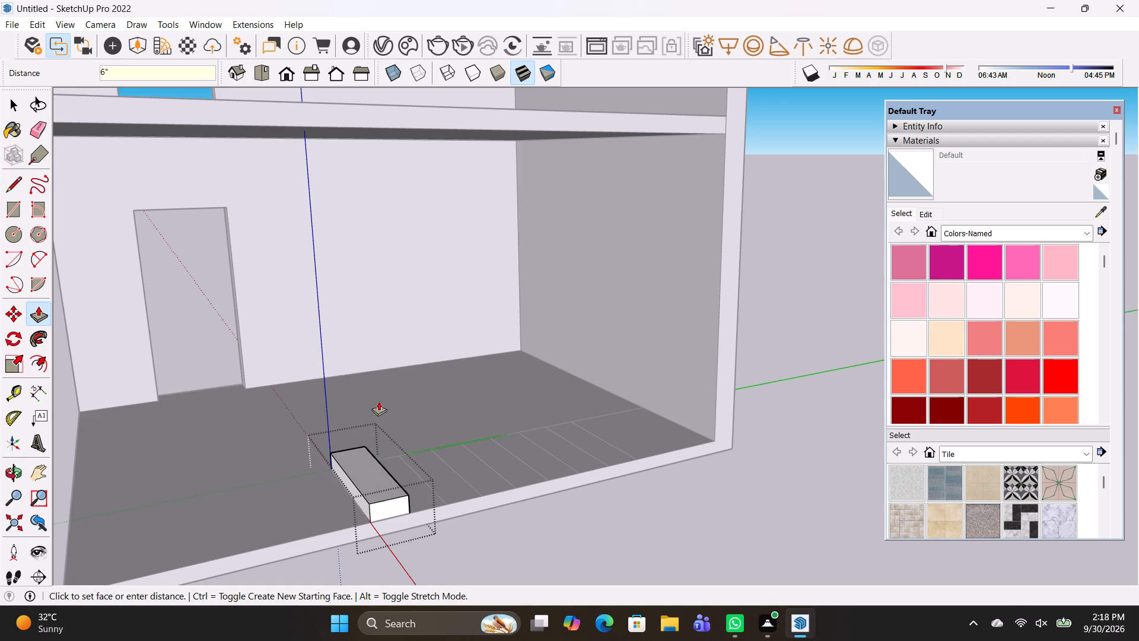
key(space)
click(430, 475)
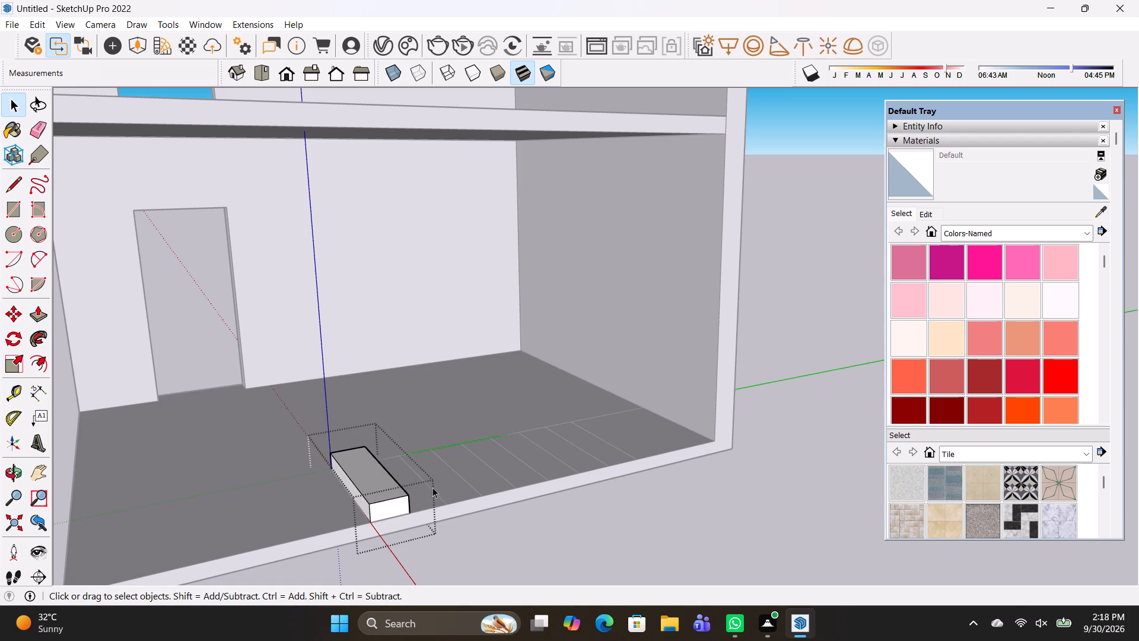
click(423, 499)
click(503, 551)
Copy the step one tread forward and one riser up from its lower front corner, and array it 9 times.
click(384, 494)
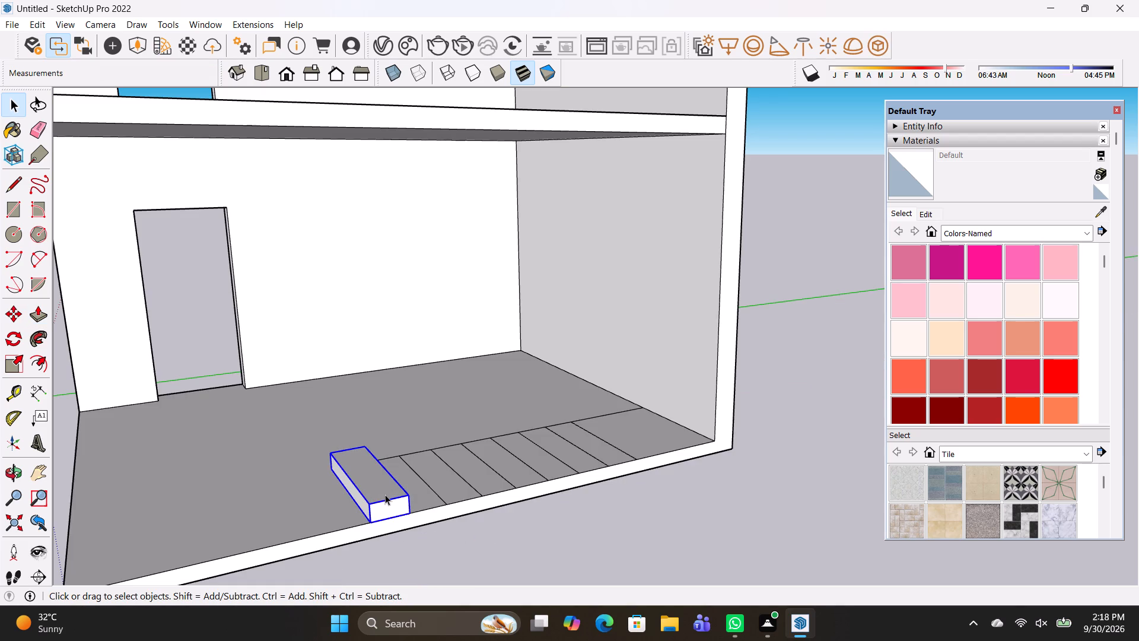
key(m)
click(371, 524)
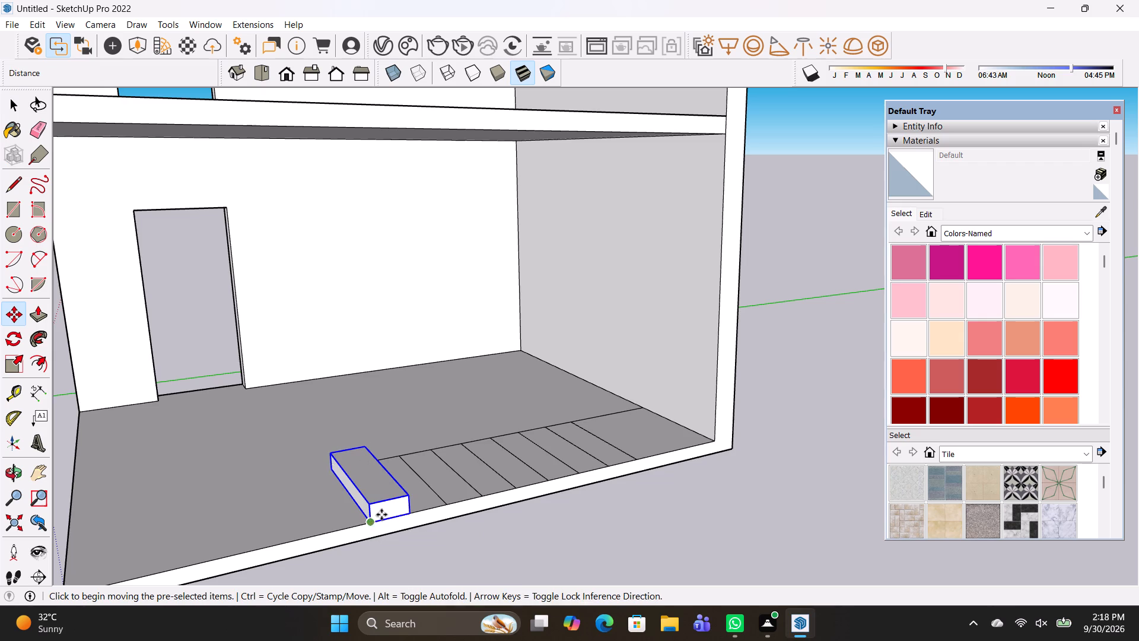
click(412, 496)
key(shift+asterisk)
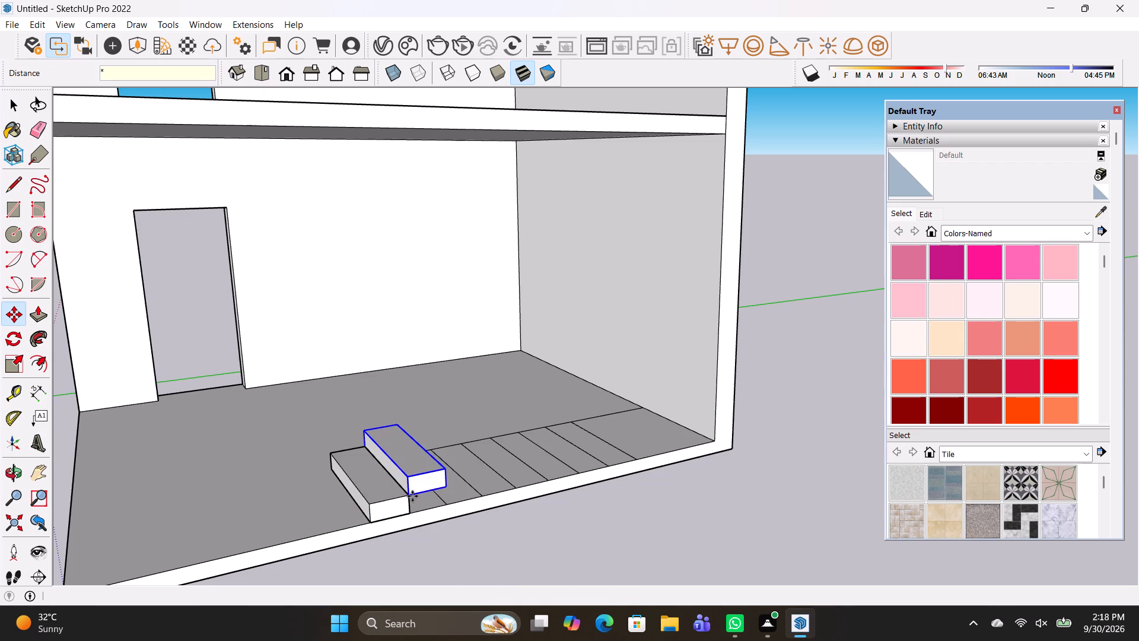
key(9)
key(Return)
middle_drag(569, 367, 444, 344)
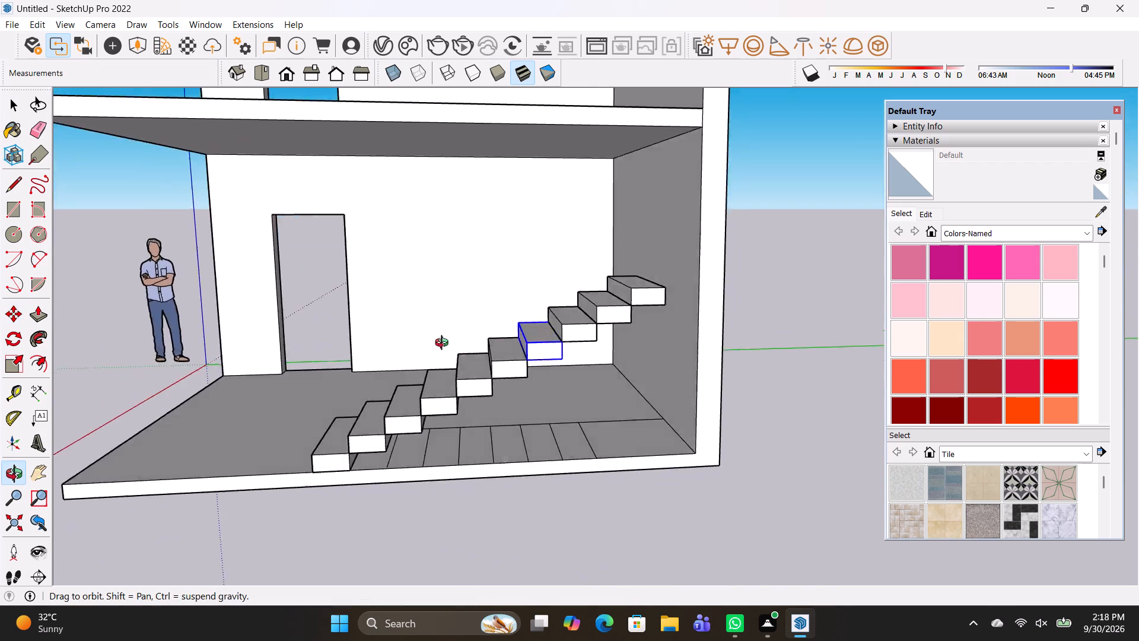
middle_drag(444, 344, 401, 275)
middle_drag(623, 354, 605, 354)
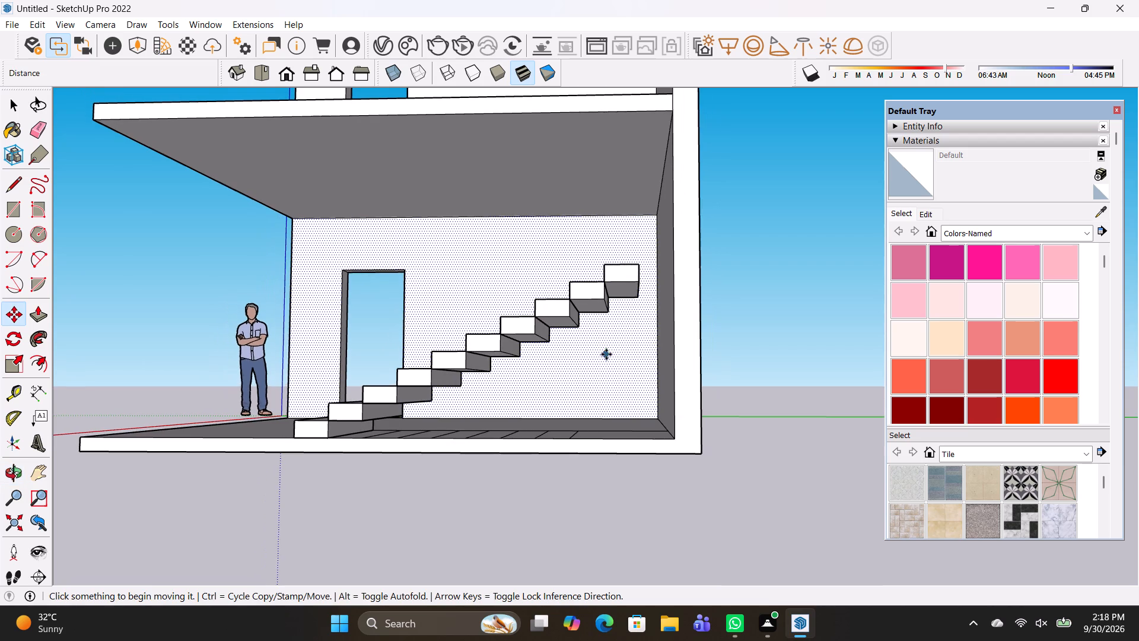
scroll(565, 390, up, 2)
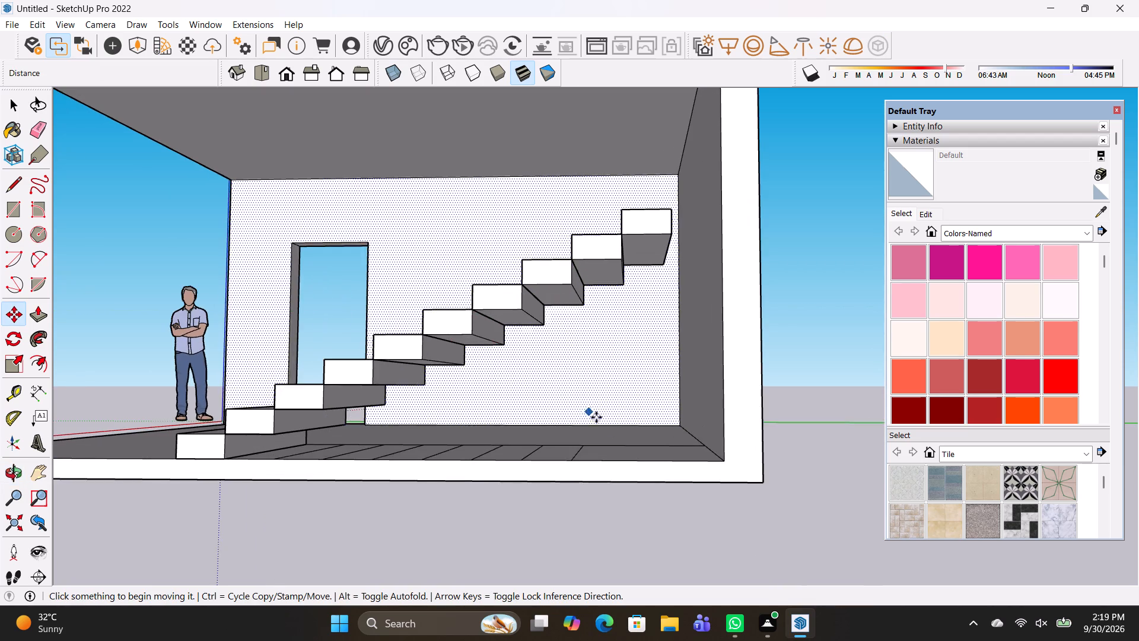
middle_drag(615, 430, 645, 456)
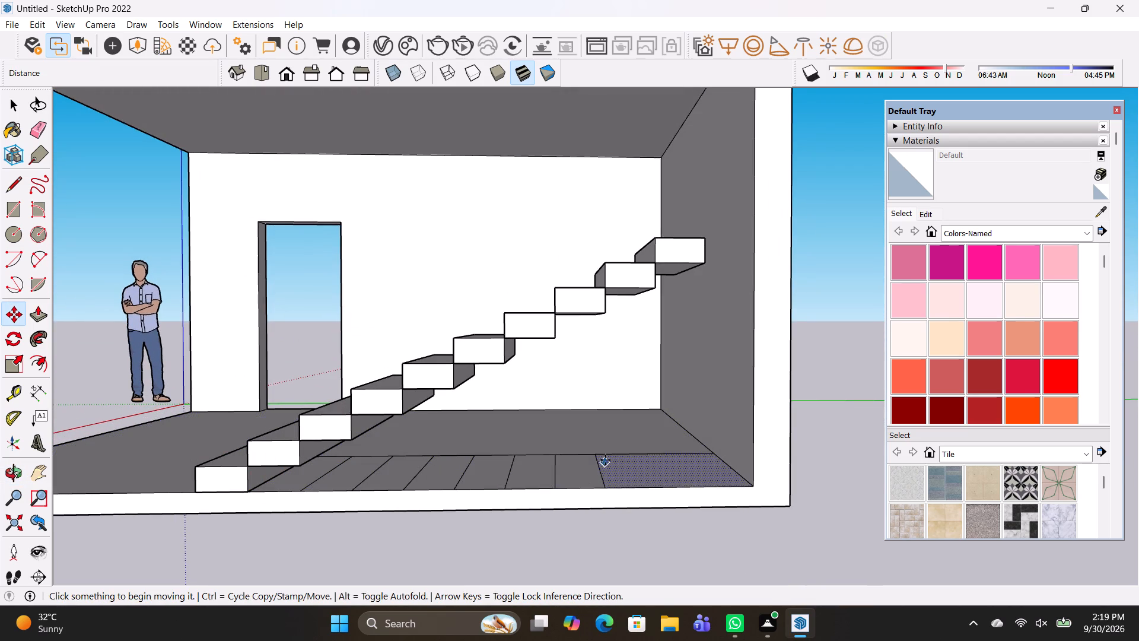
Delete the two highest steps of the flight, nearest the end wall.
key(space)
click(637, 274)
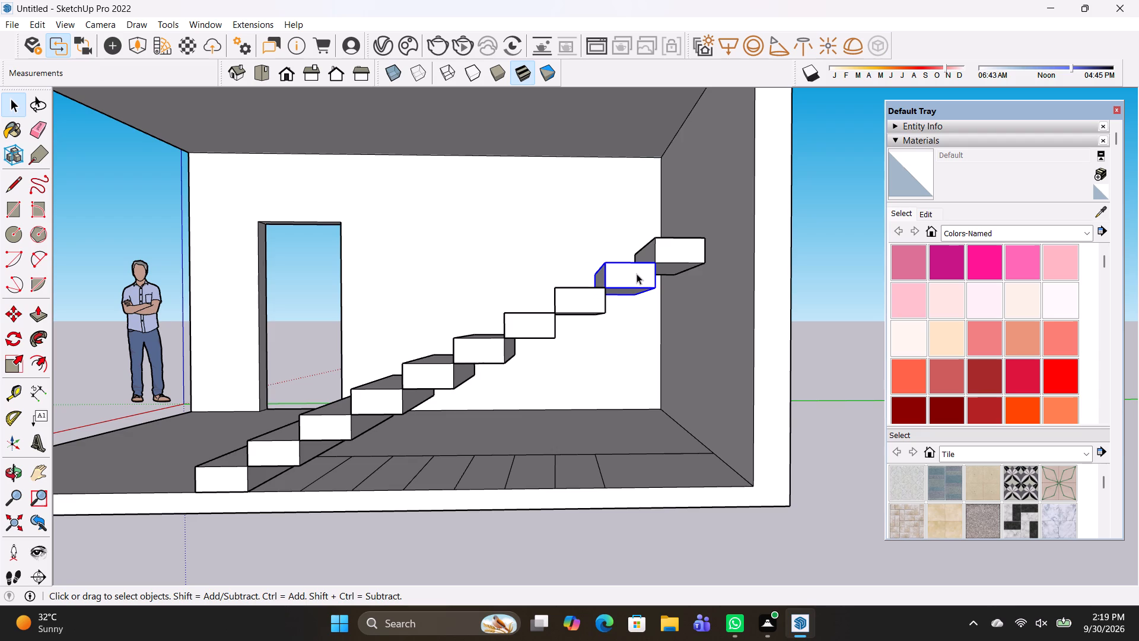
key(BackSpace)
key(Delete)
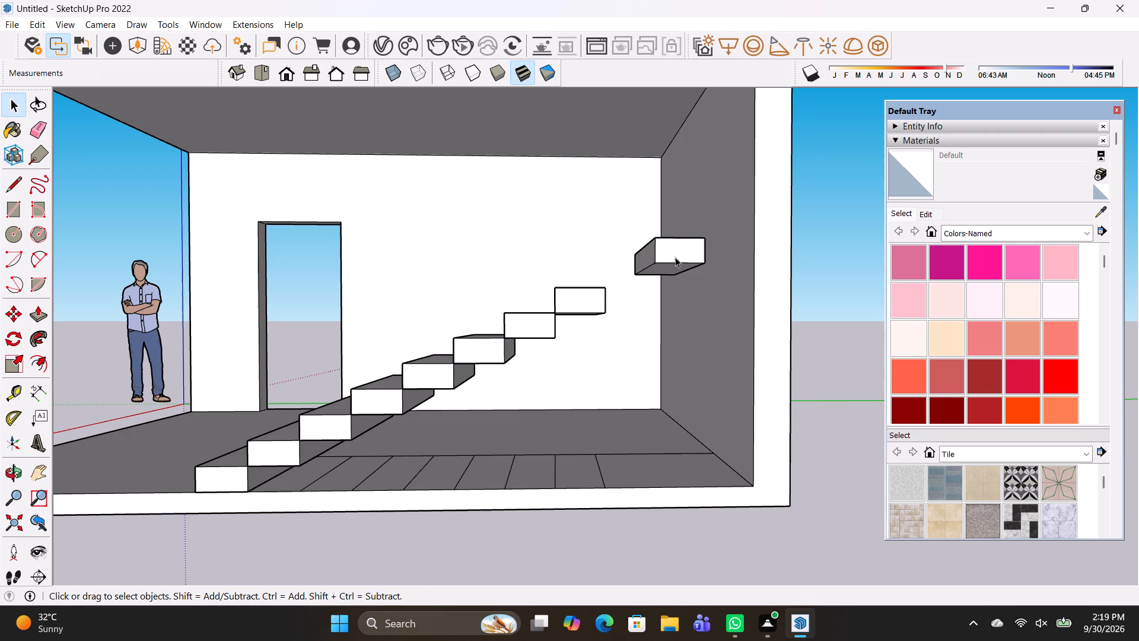
click(676, 257)
key(Delete)
Push/Pull the face of the top remaining step 3' to the end wall to form the landing, and leave its group.
middle_drag(676, 332, 772, 404)
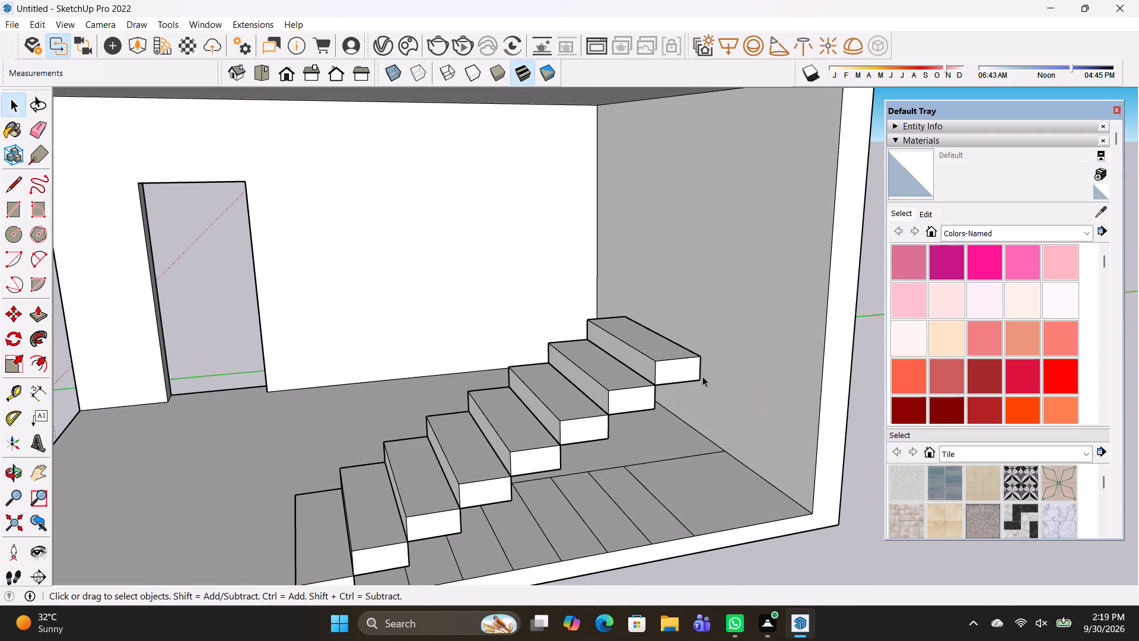
middle_drag(695, 385, 736, 348)
middle_drag(679, 399, 466, 407)
scroll(593, 334, up, 4)
double_click(605, 347)
scroll(605, 347, up, 1)
middle_drag(586, 347, 523, 348)
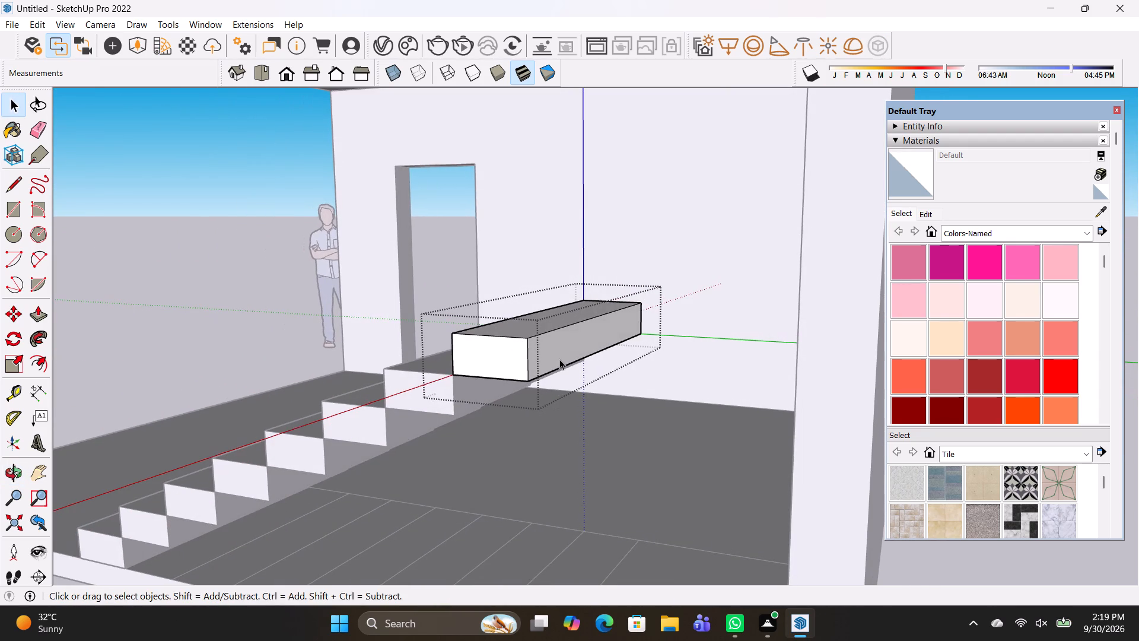
click(559, 359)
key(p)
click(559, 359)
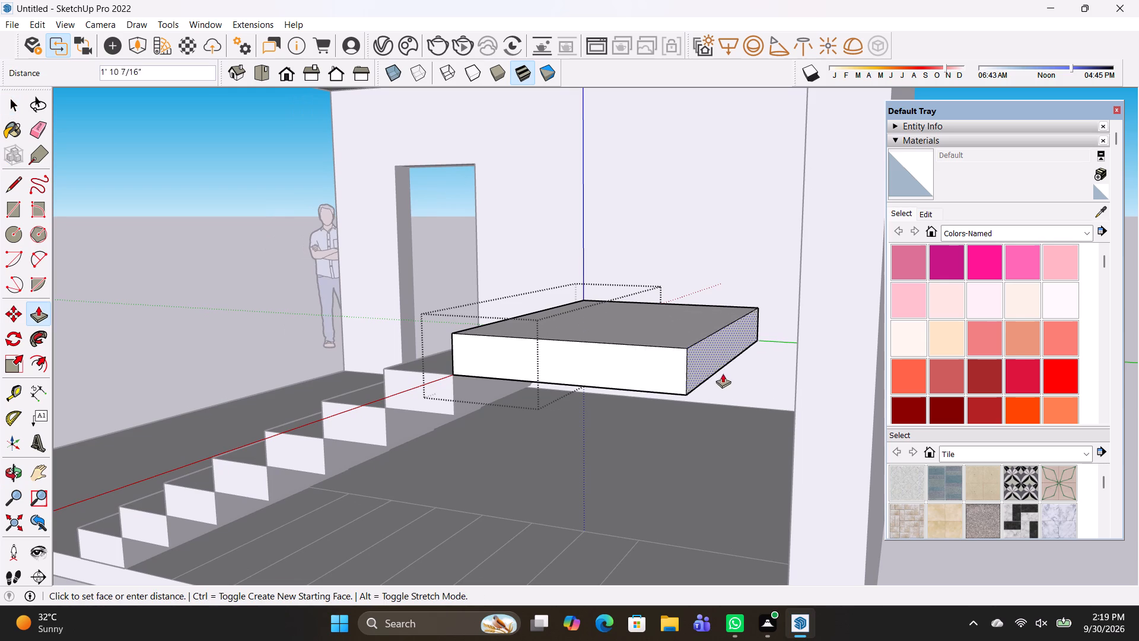
click(801, 358)
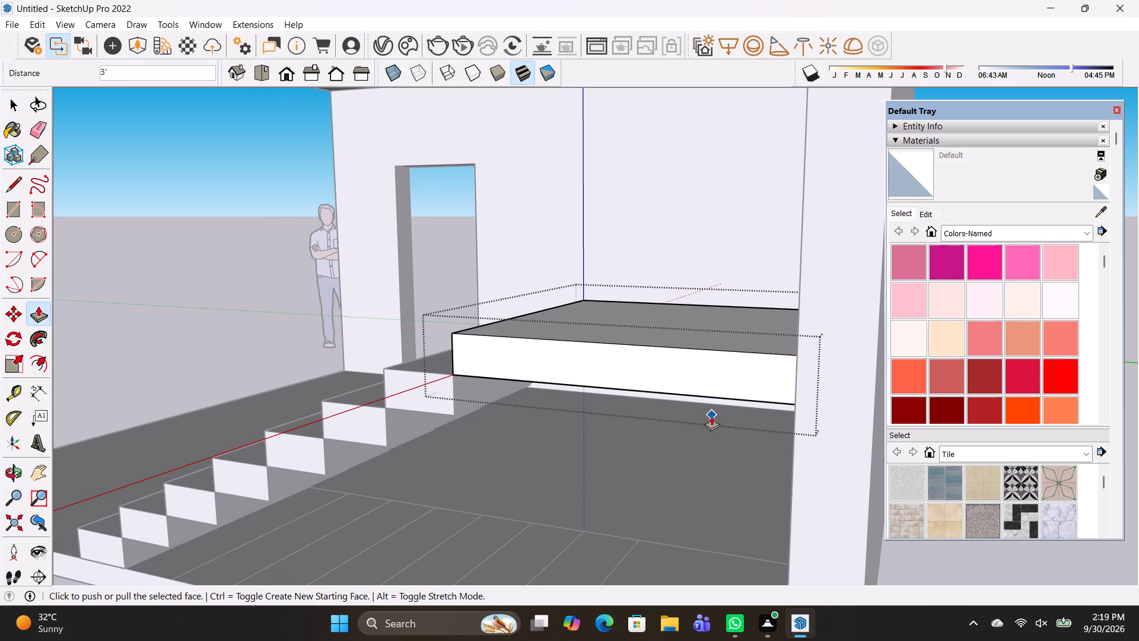
middle_drag(715, 419, 806, 429)
key(space)
click(496, 329)
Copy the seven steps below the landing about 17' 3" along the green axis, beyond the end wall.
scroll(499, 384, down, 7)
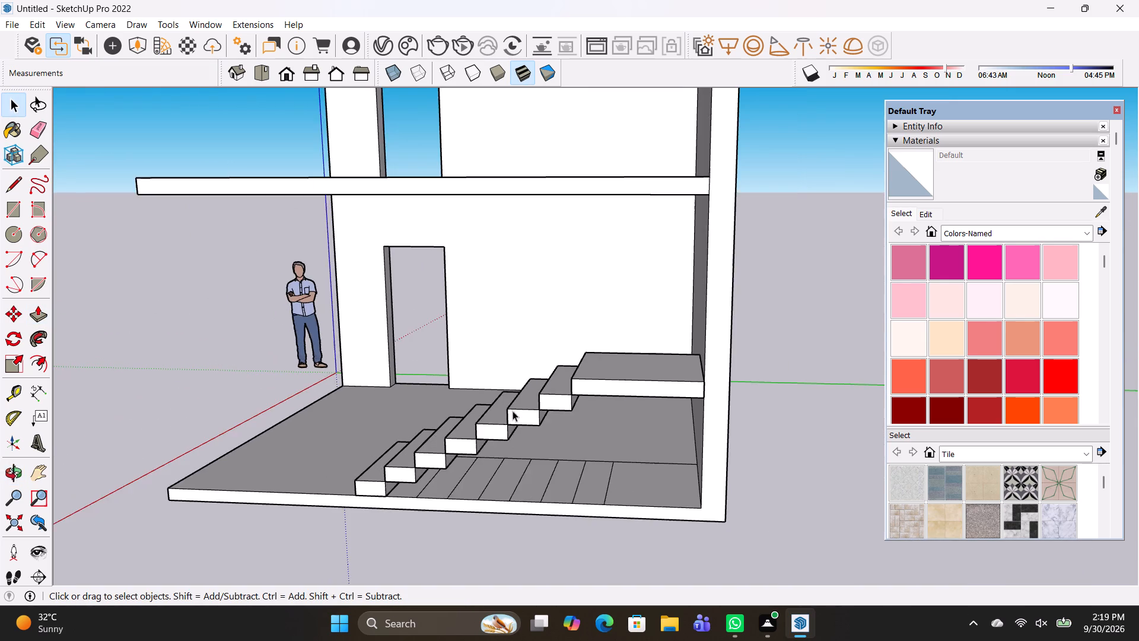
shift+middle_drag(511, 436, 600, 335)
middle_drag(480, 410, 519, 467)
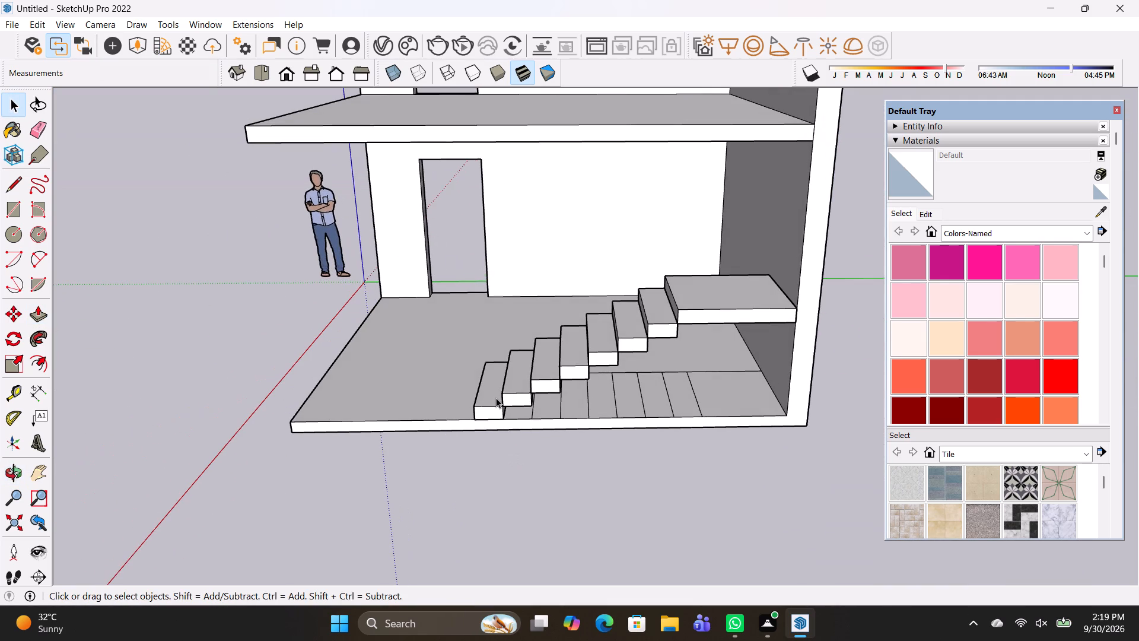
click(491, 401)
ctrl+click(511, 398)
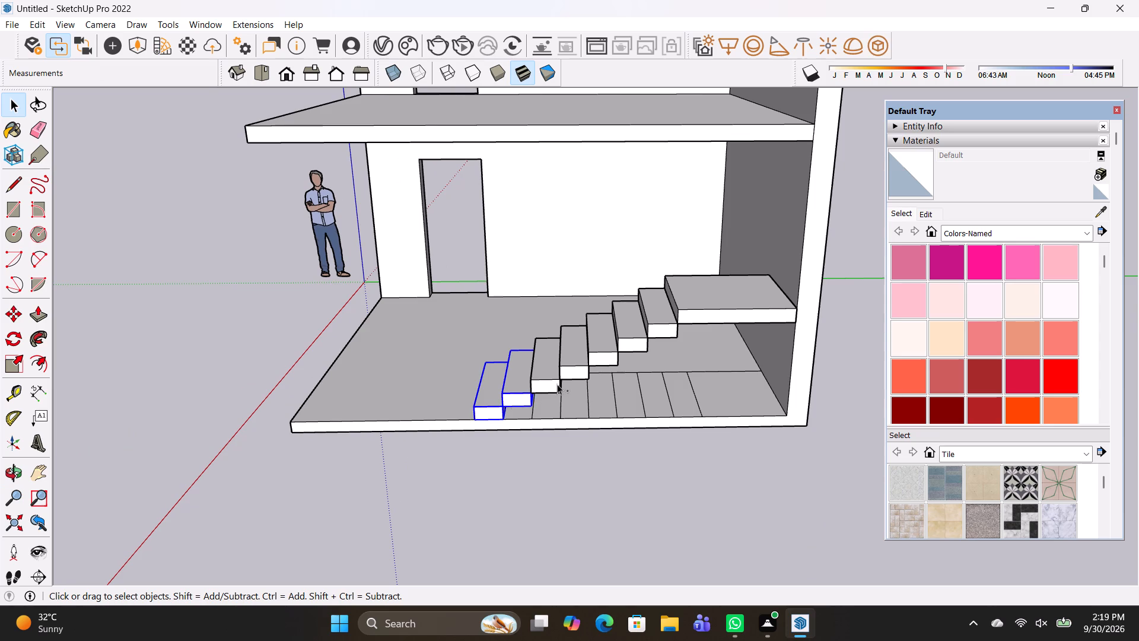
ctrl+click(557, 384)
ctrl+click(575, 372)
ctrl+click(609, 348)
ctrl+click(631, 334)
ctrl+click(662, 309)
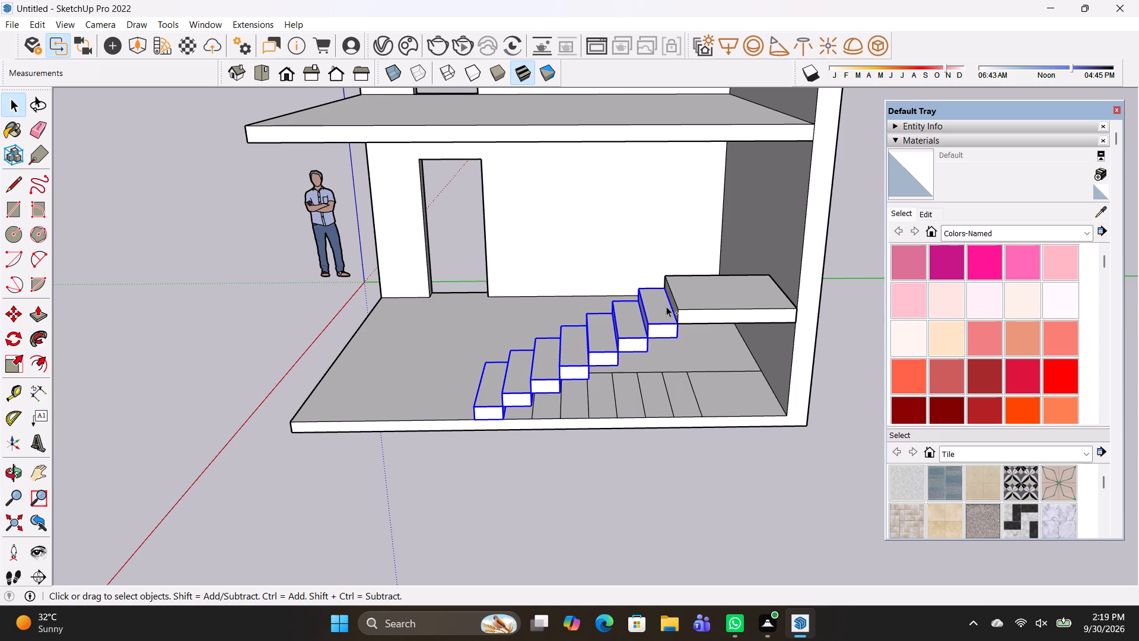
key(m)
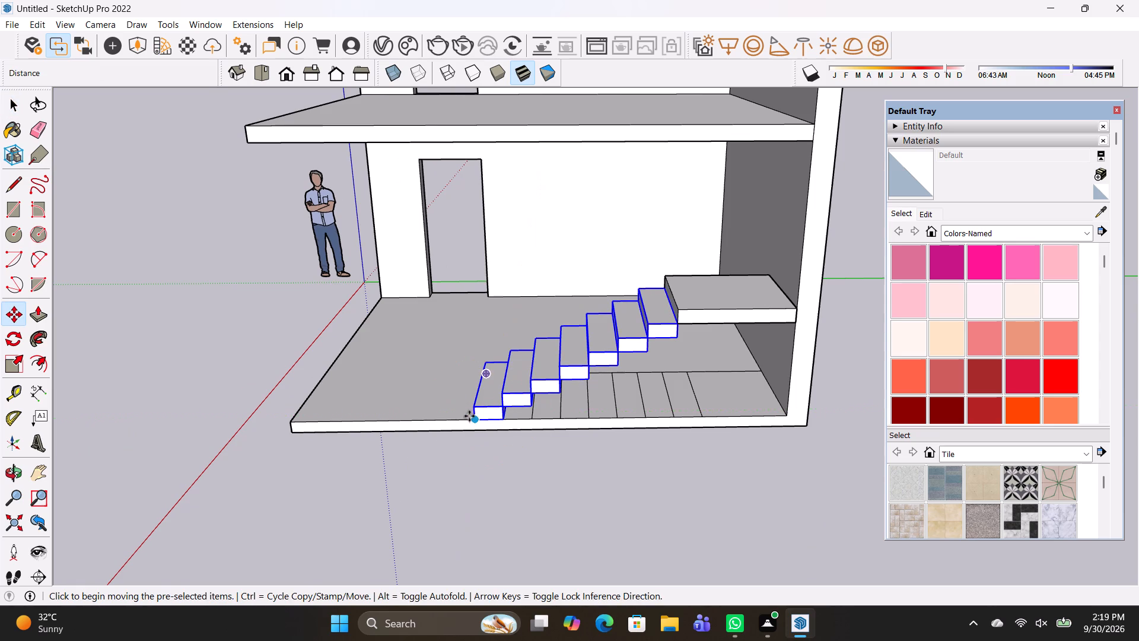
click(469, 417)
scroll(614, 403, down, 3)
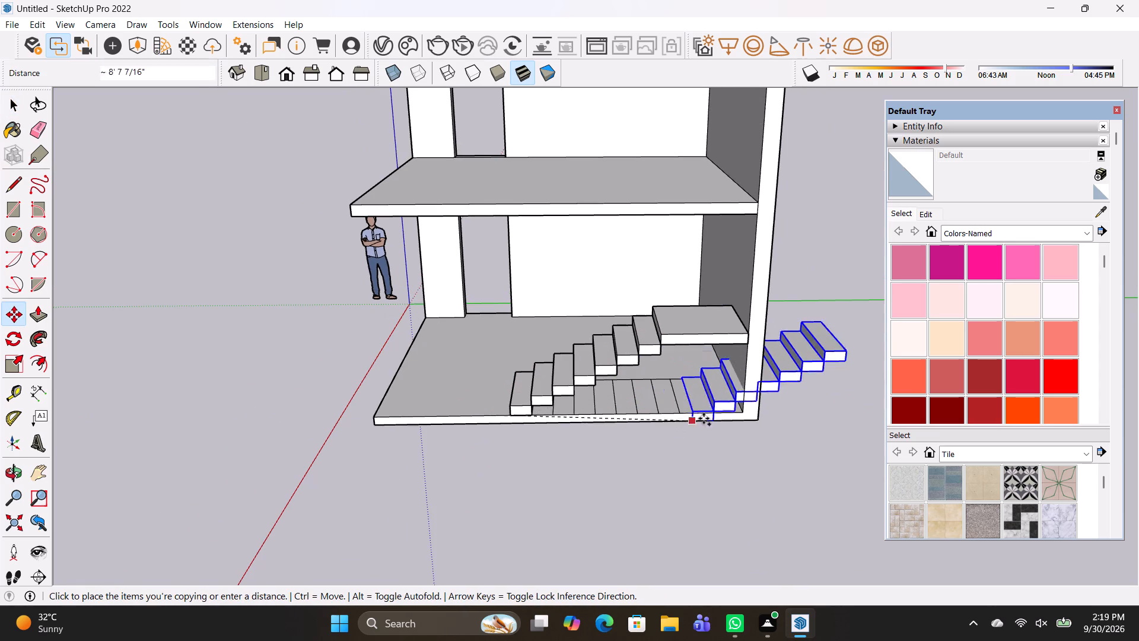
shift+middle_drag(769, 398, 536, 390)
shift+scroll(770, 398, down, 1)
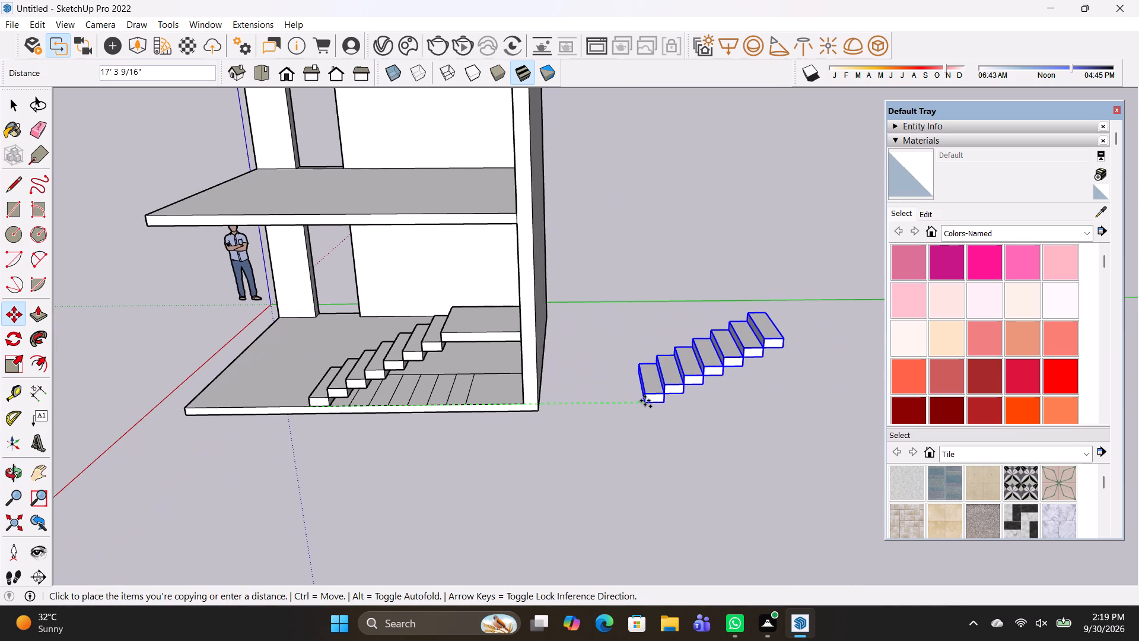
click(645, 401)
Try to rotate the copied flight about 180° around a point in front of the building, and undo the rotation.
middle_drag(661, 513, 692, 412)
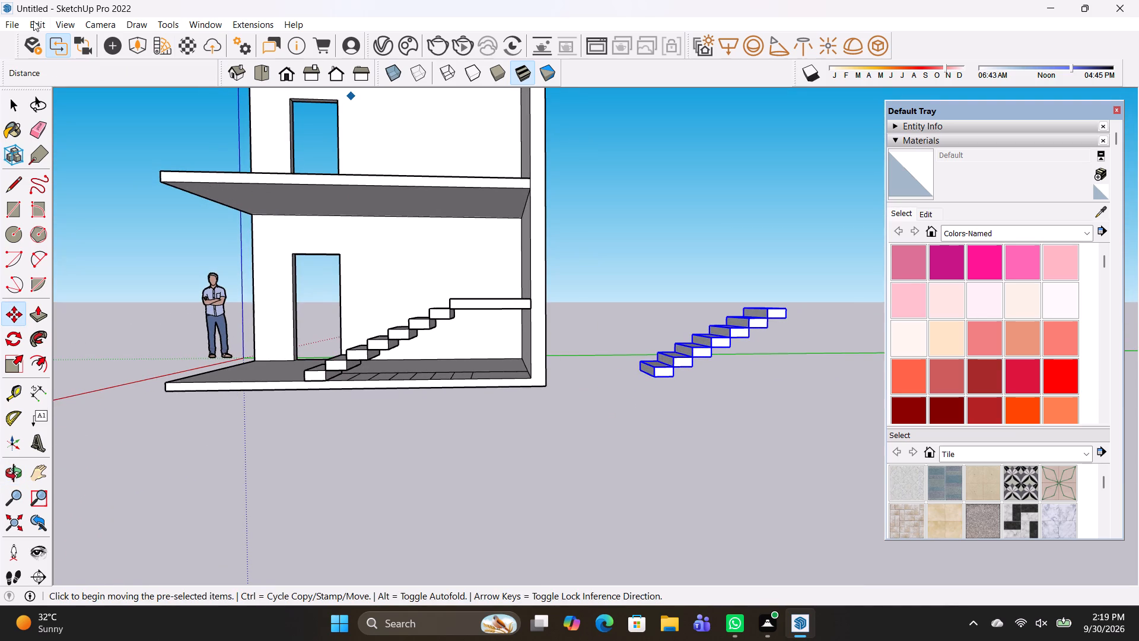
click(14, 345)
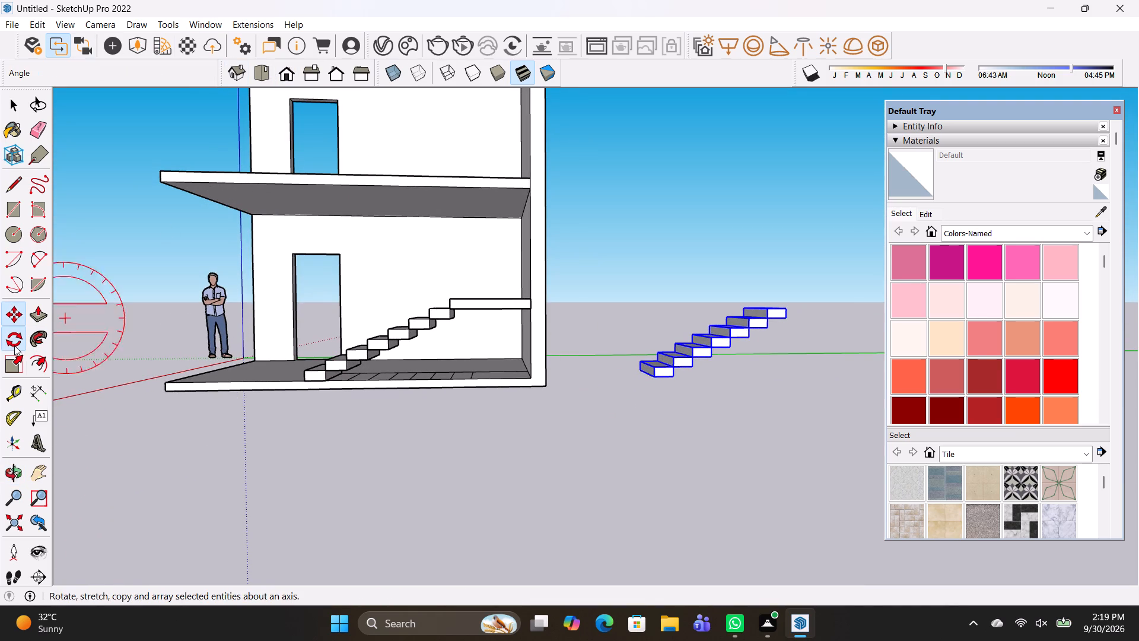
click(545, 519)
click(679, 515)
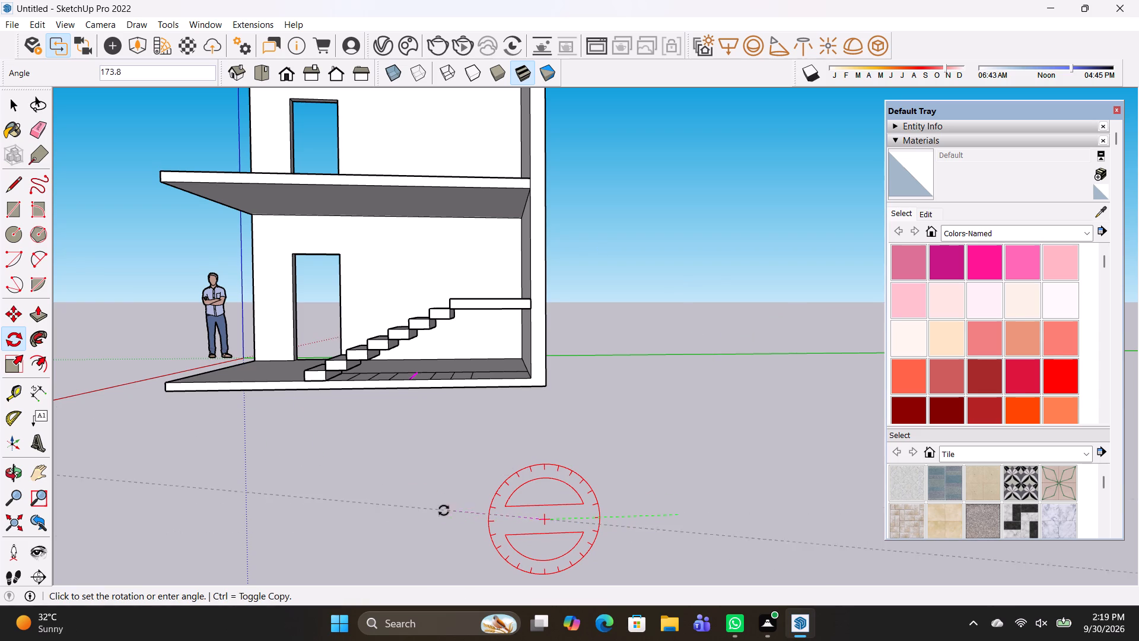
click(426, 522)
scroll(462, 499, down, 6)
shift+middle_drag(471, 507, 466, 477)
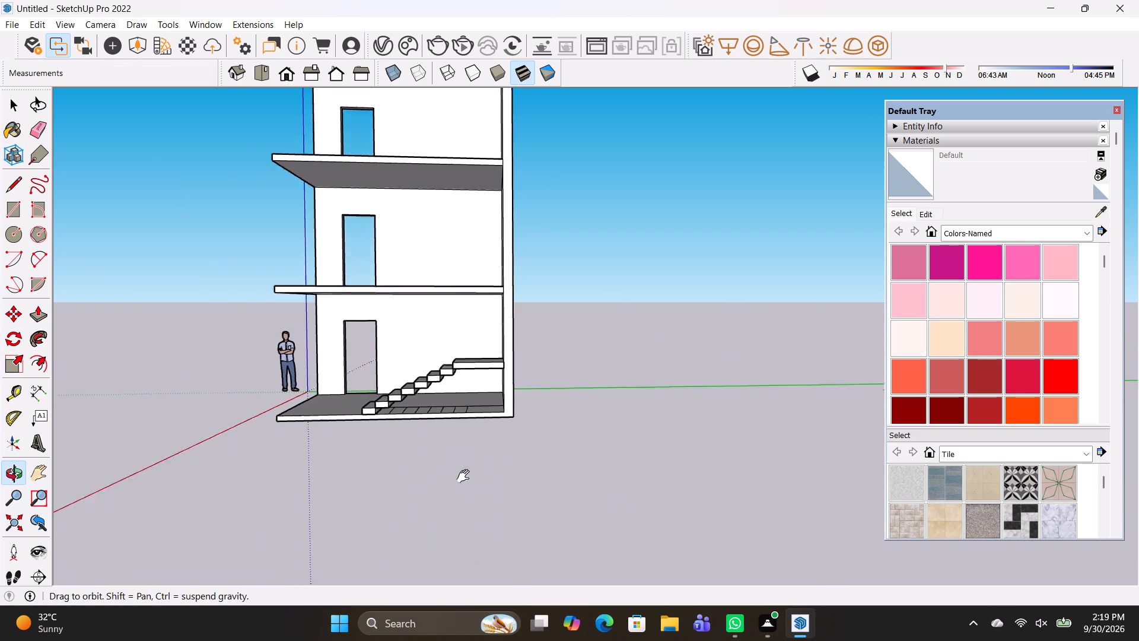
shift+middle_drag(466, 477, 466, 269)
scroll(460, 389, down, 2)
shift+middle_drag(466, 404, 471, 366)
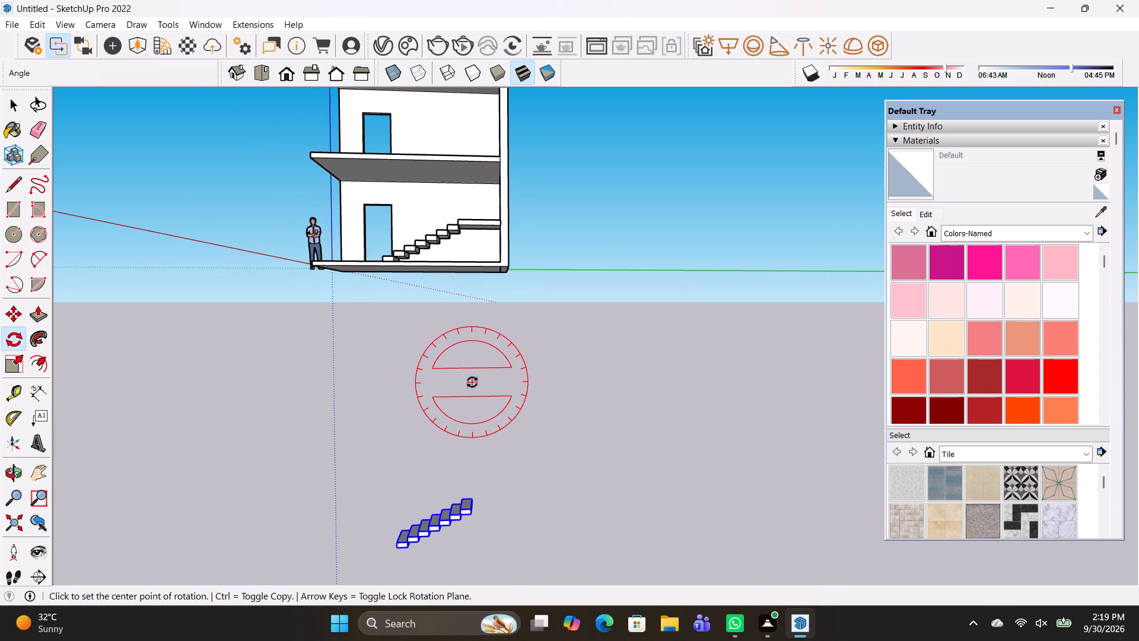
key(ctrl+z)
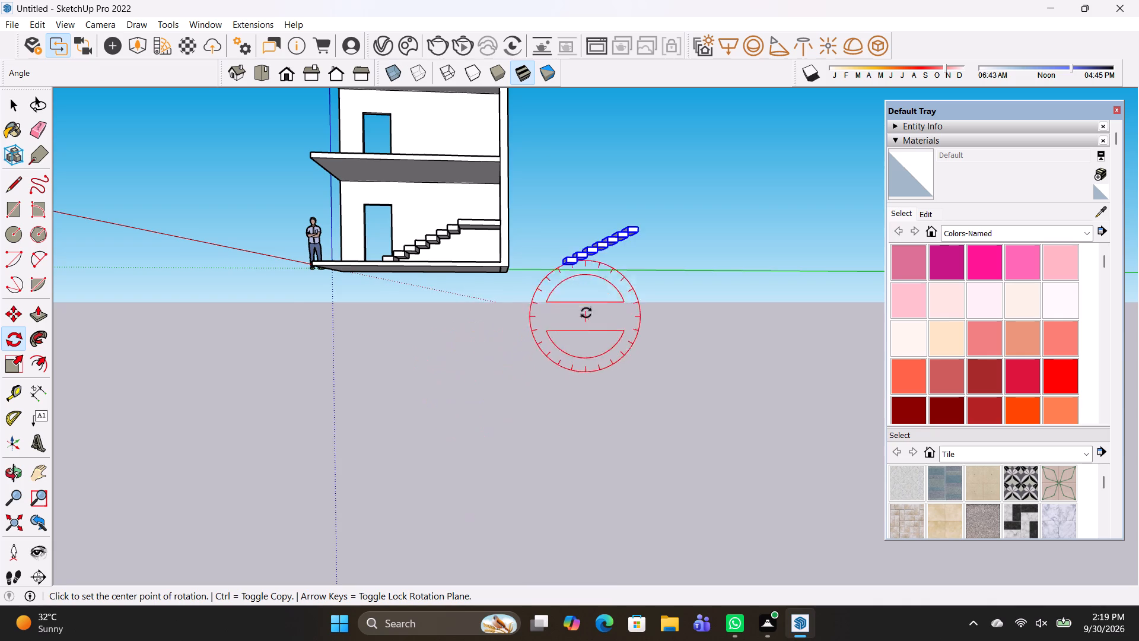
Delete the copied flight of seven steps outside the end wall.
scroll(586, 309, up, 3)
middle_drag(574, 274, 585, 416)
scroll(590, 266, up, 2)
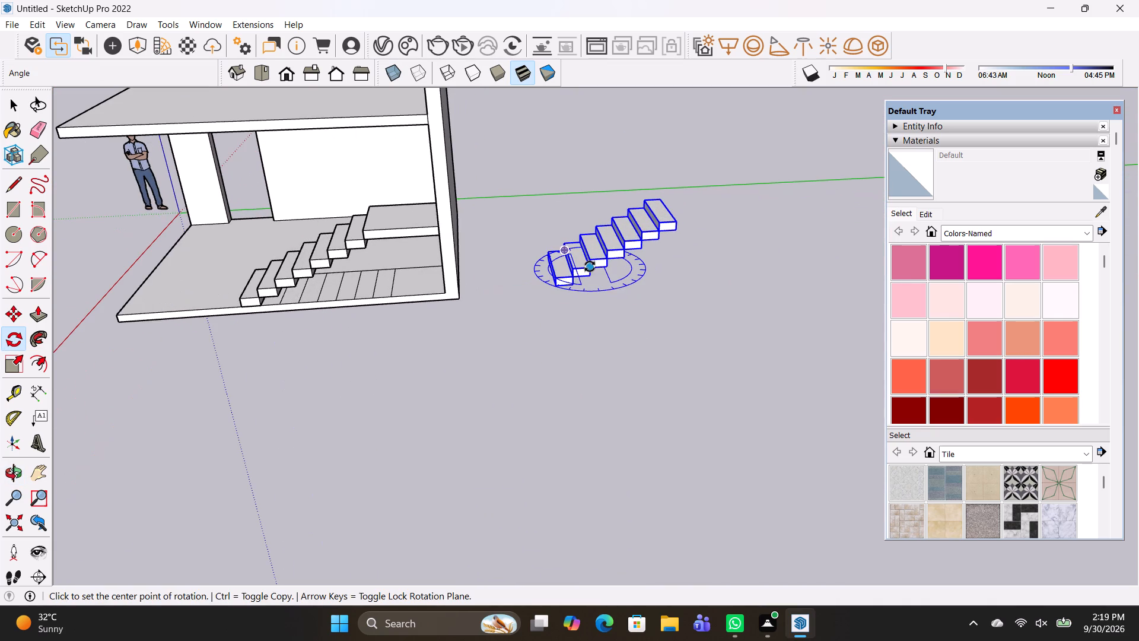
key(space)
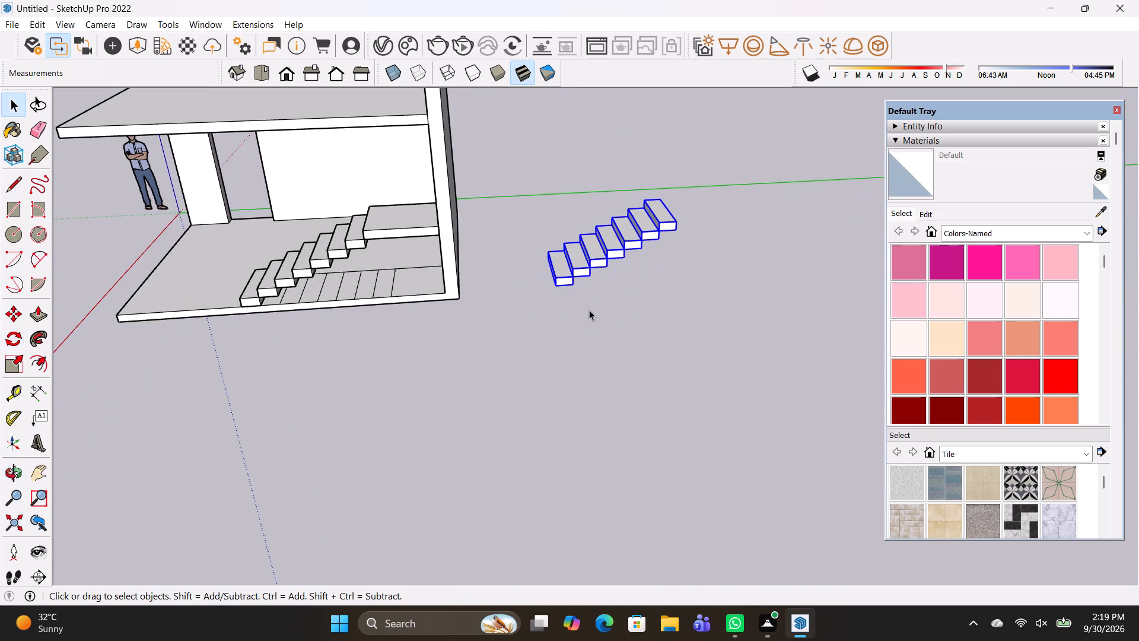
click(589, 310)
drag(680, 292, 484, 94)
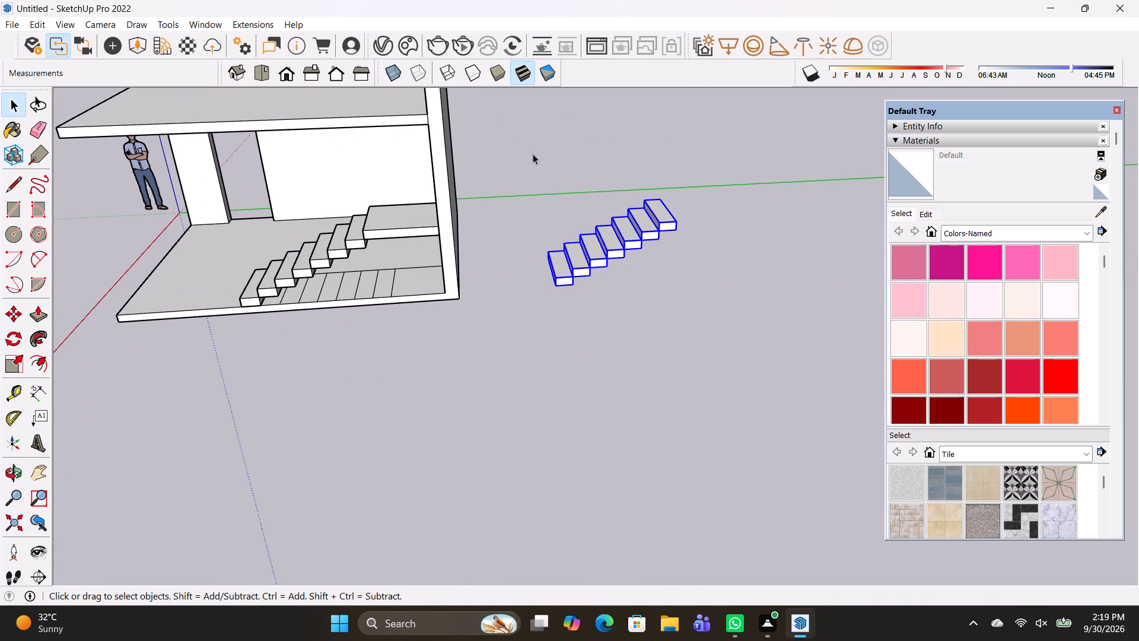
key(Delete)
Copy the step just below the landing and place it at the landing's upper inner corner to start the second flight.
scroll(377, 252, up, 3)
click(343, 241)
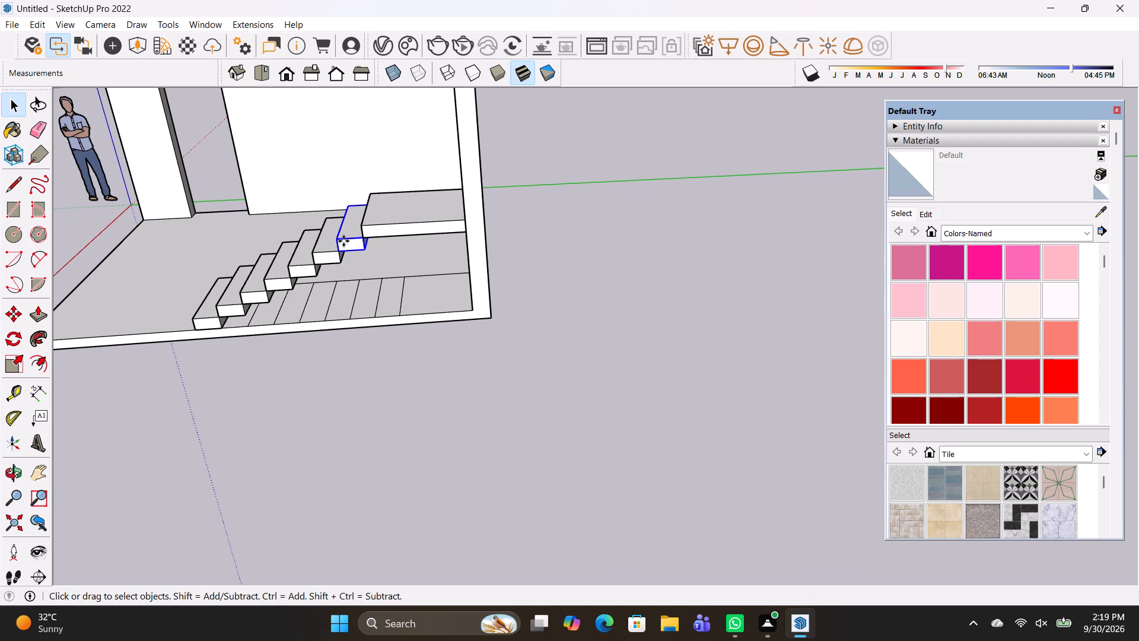
key(m)
click(339, 252)
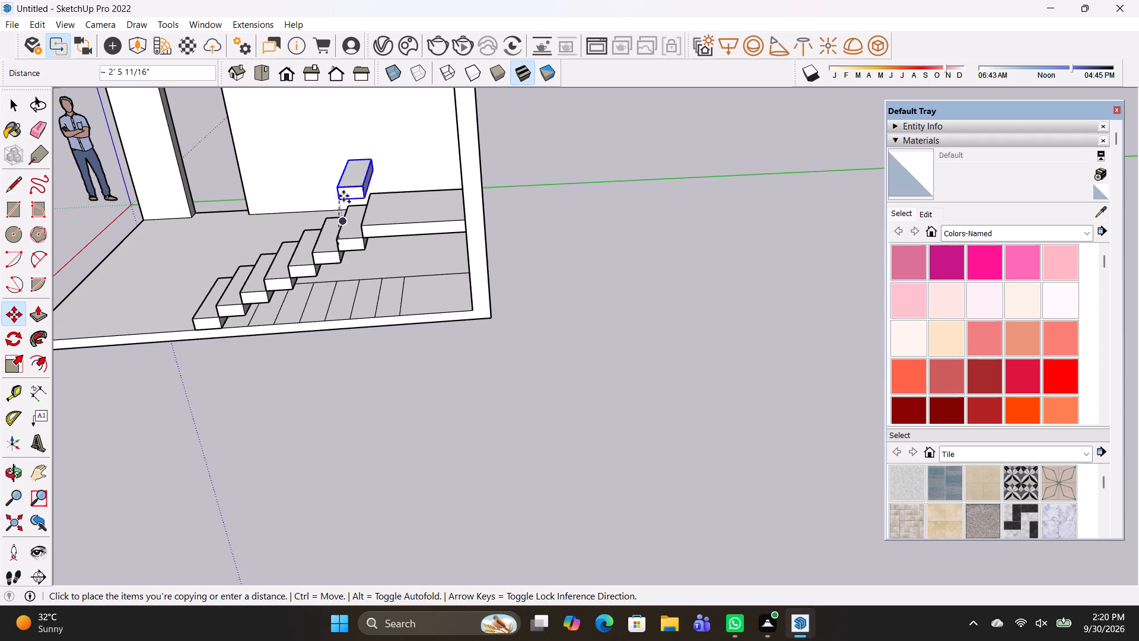
click(335, 175)
click(357, 174)
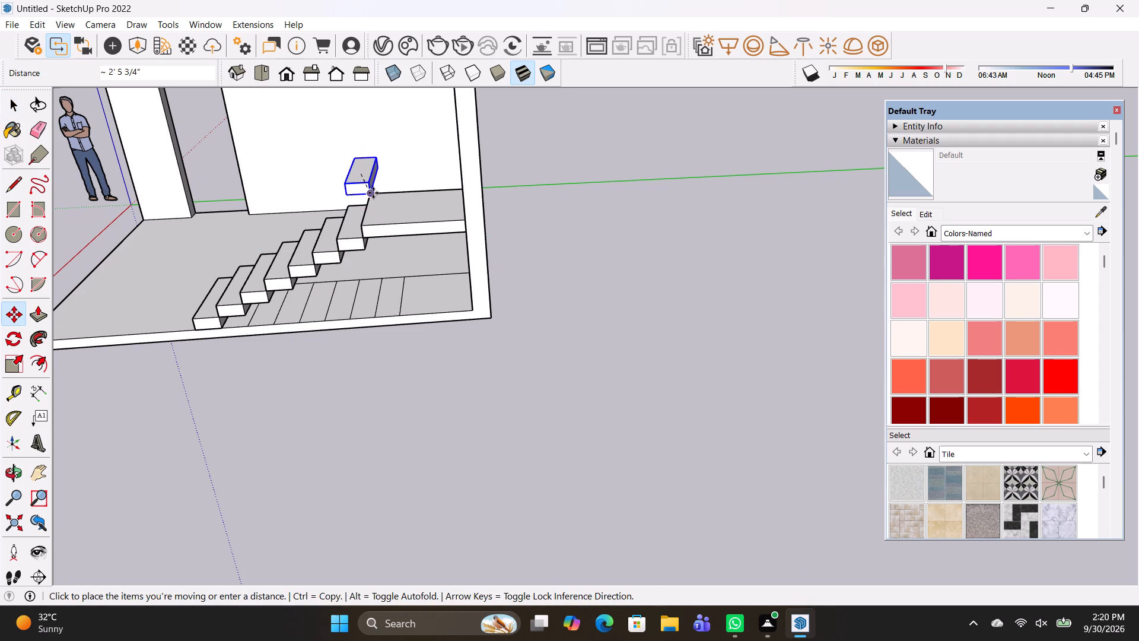
click(373, 191)
Copy the second flight's first step one tread back from the end wall and one riser up, and array it 7 times.
middle_drag(368, 286, 664, 219)
middle_drag(359, 272, 217, 309)
key(space)
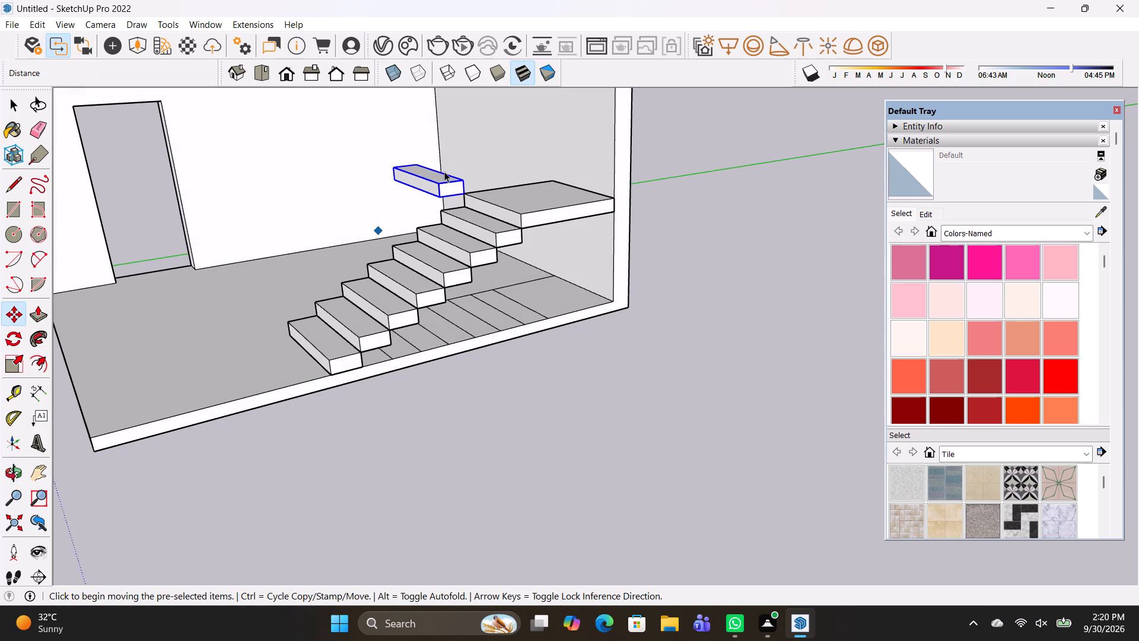
key(m)
click(463, 196)
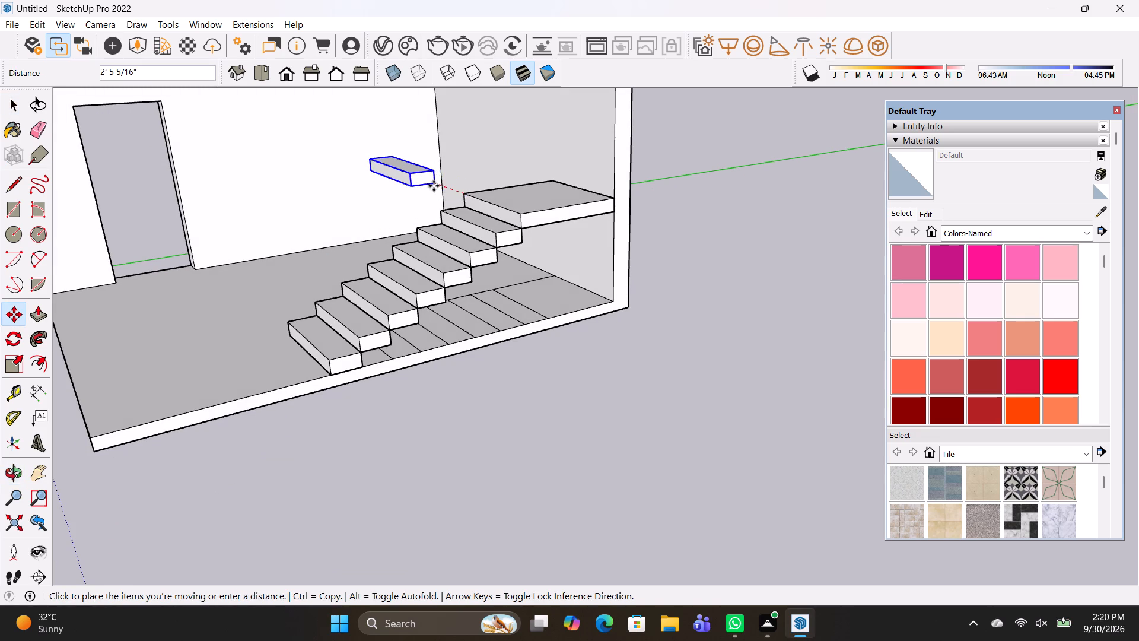
click(432, 182)
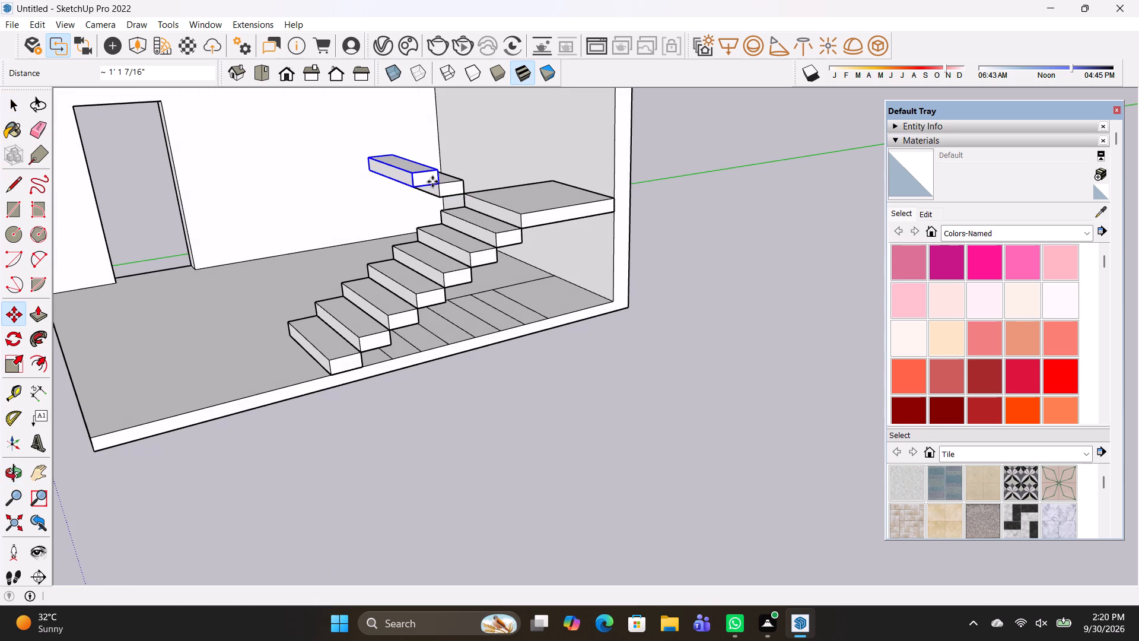
text(*7)
key(Return)
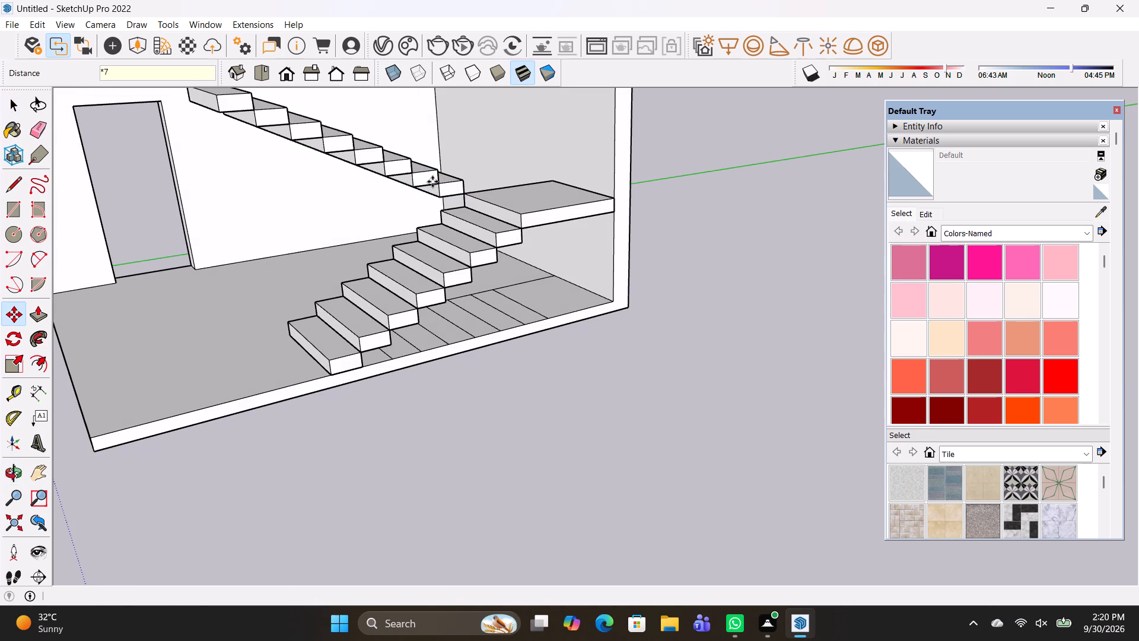
Copy the second flight's highest step one tread onward and one riser up, toward the first-floor slab.
scroll(395, 223, down, 5)
middle_drag(370, 251, 301, 235)
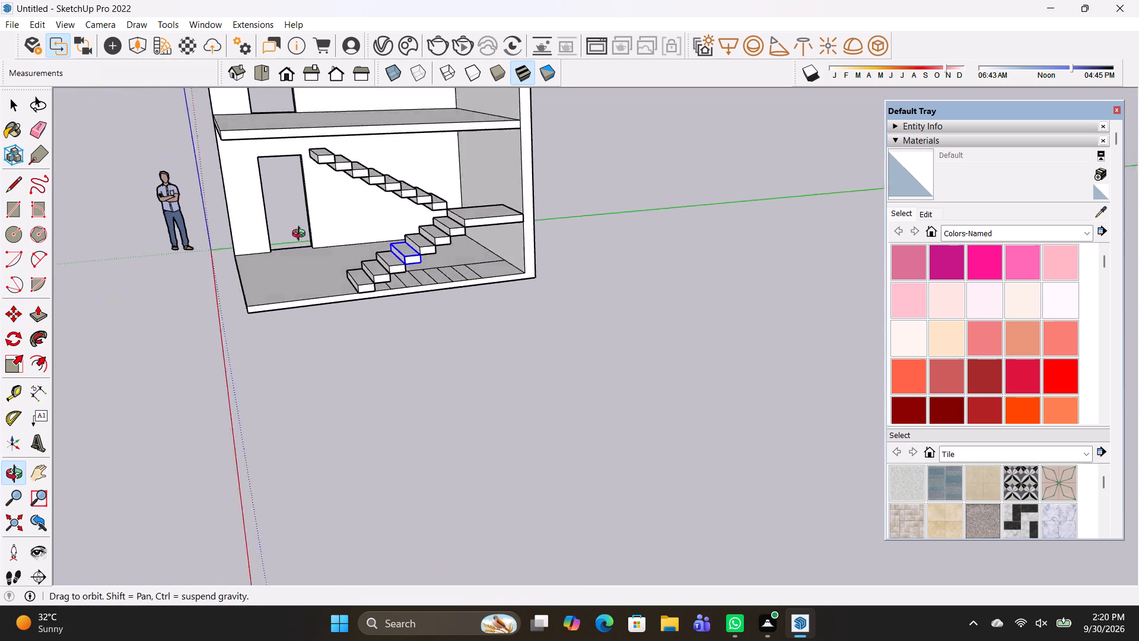
middle_drag(301, 235, 177, 224)
scroll(285, 227, down, 2)
shift+middle_drag(292, 234, 320, 375)
middle_drag(381, 298, 383, 212)
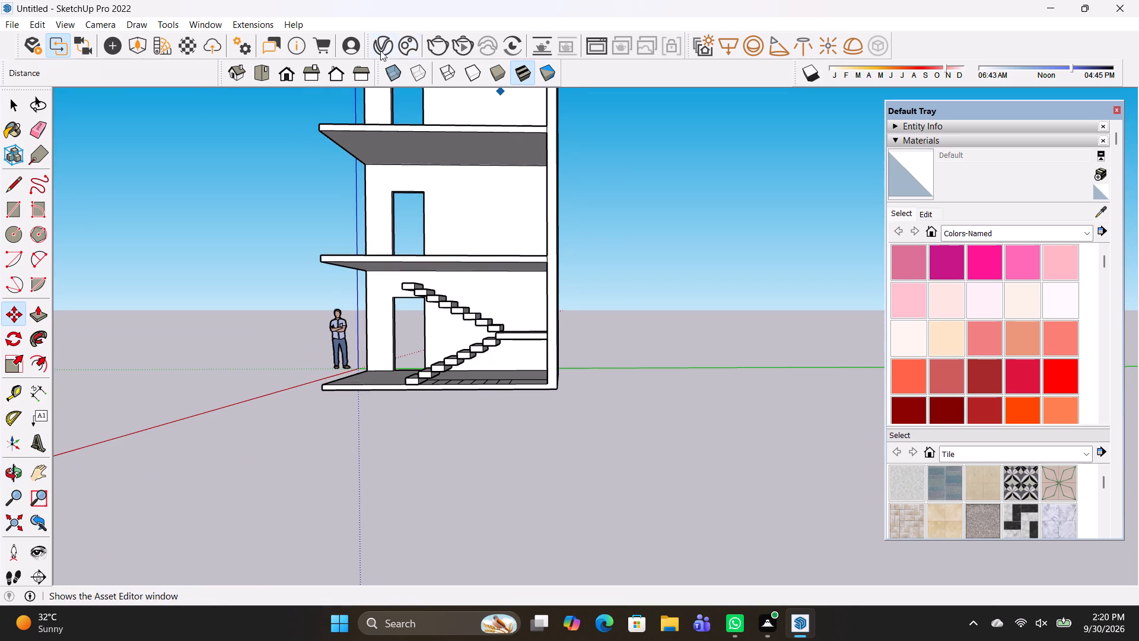
click(278, 75)
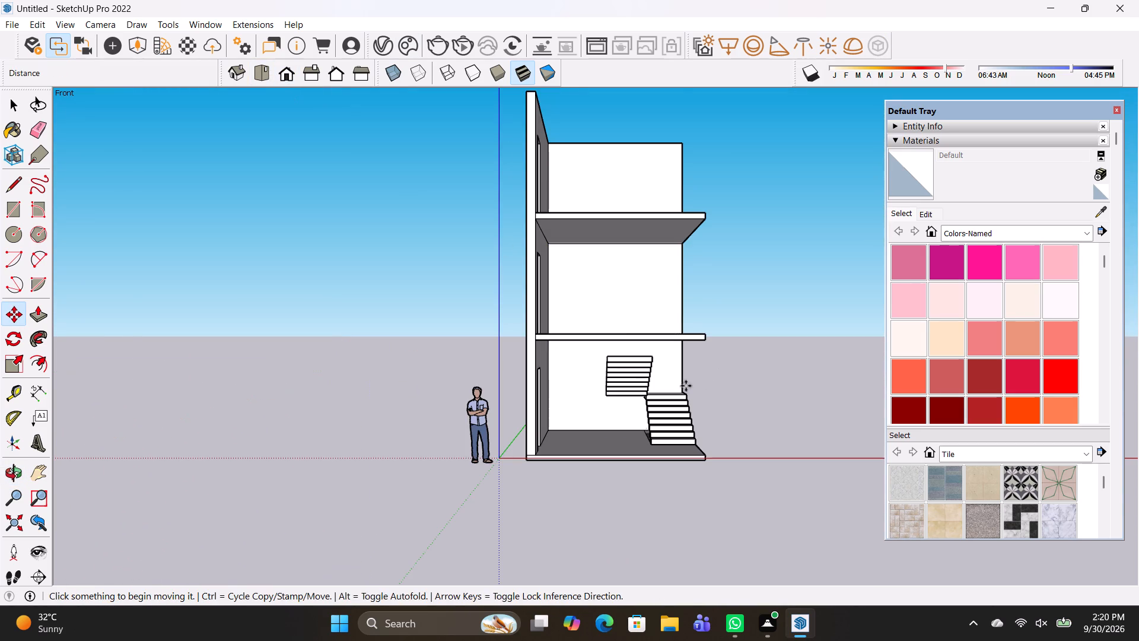
scroll(644, 382, up, 6)
middle_drag(635, 367, 185, 356)
scroll(585, 359, up, 3)
key(space)
click(510, 347)
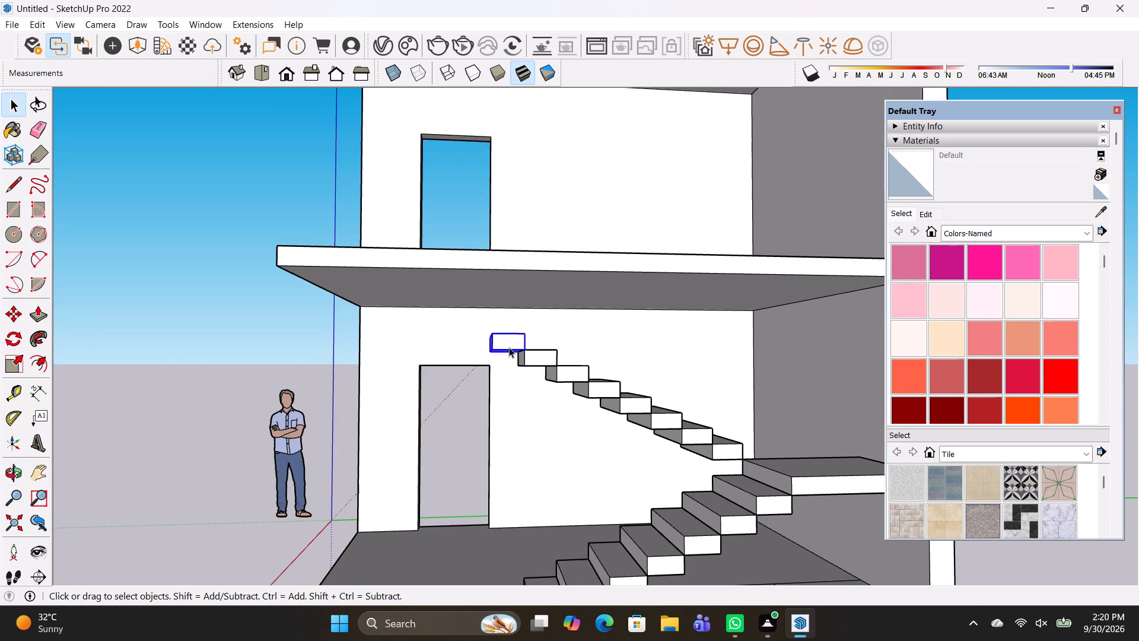
key(m)
click(522, 347)
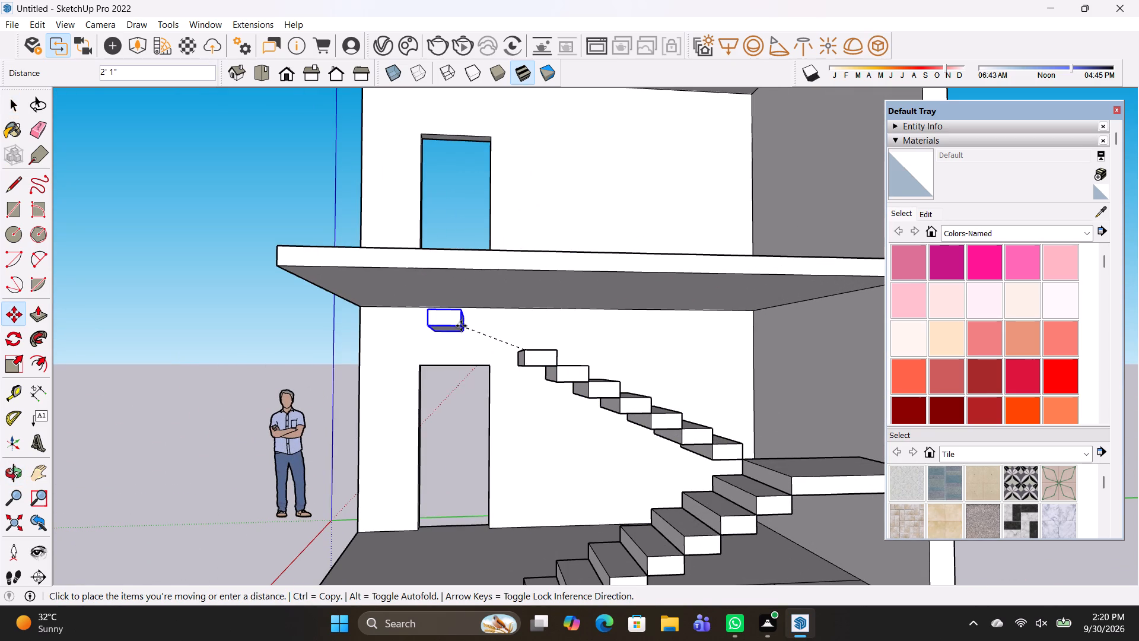
click(497, 337)
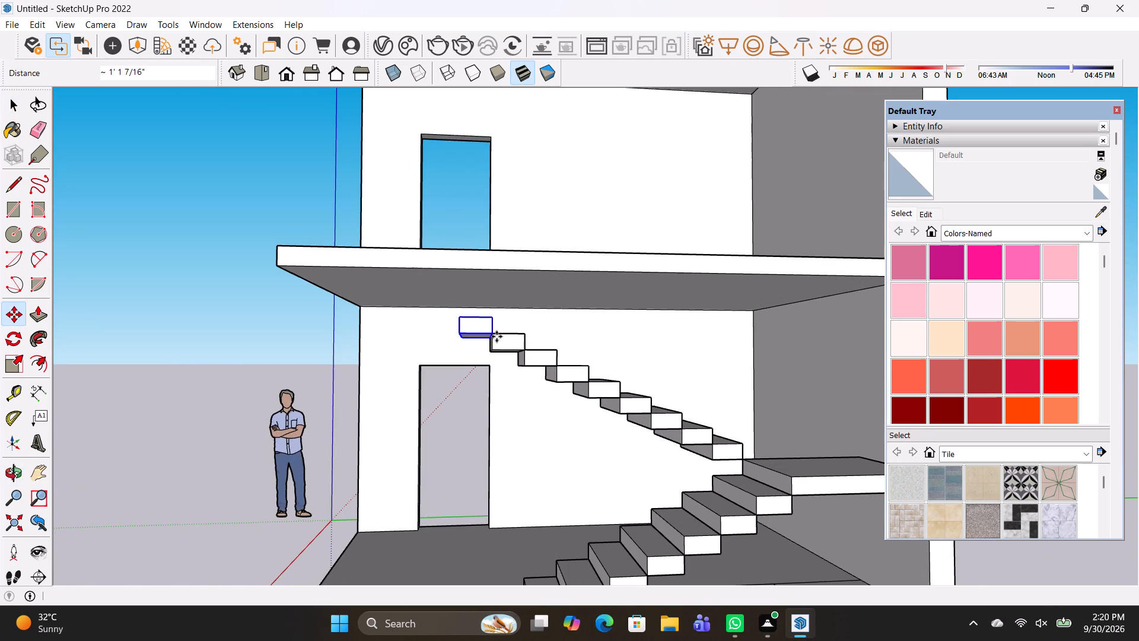
Array the copied step 2 times to continue the second flight up toward the first-floor slab.
text(*2)
key(Return)
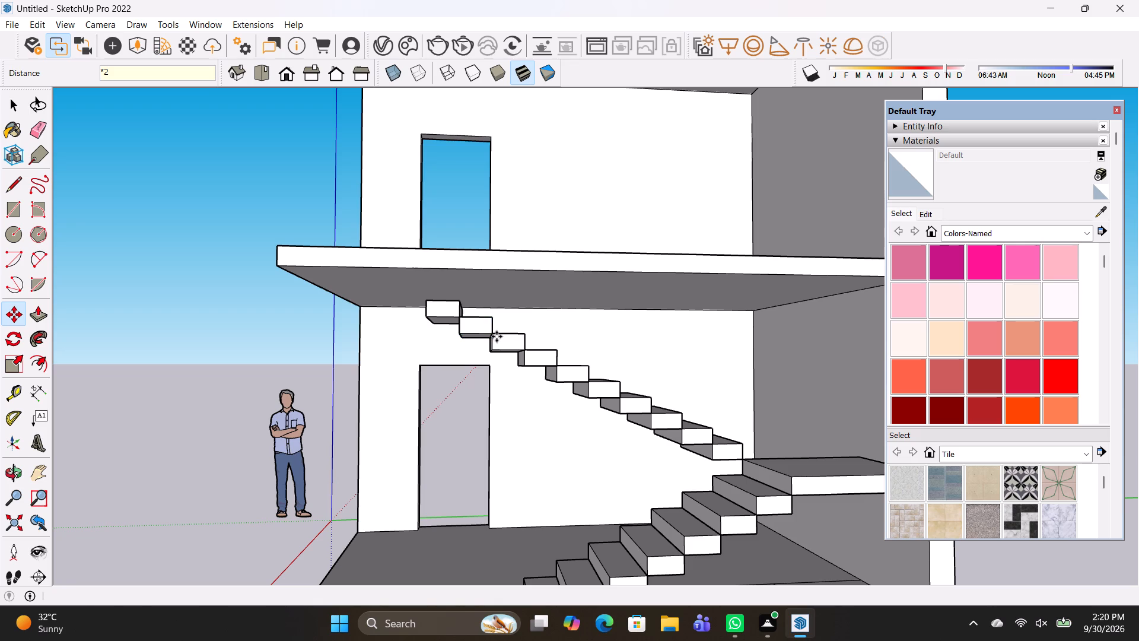
middle_drag(415, 294, 418, 310)
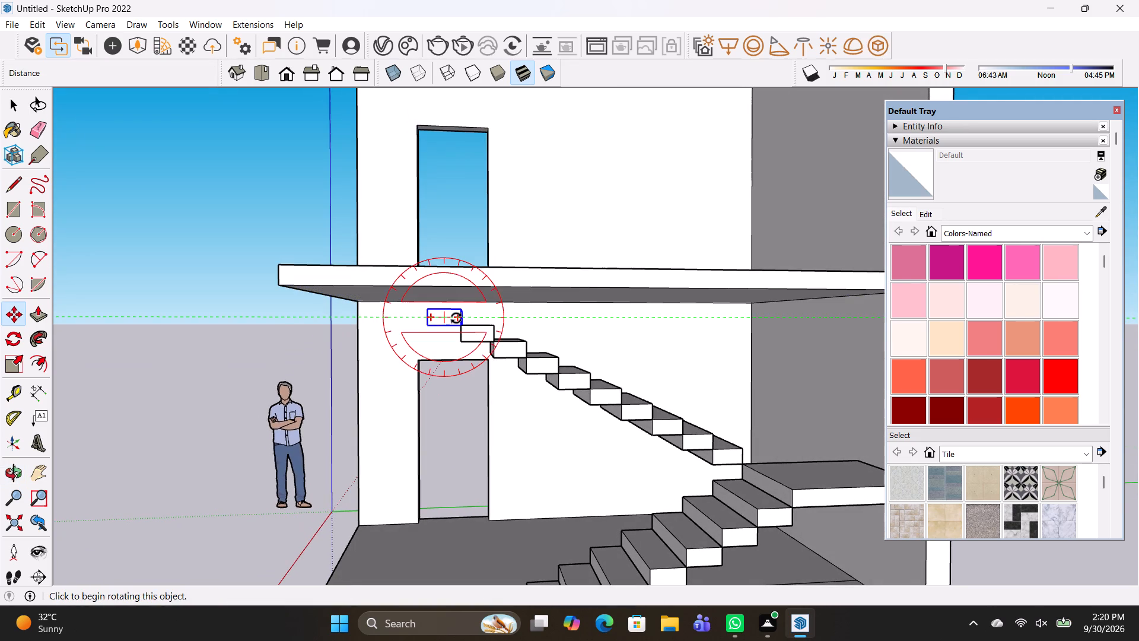
click(456, 318)
key(space)
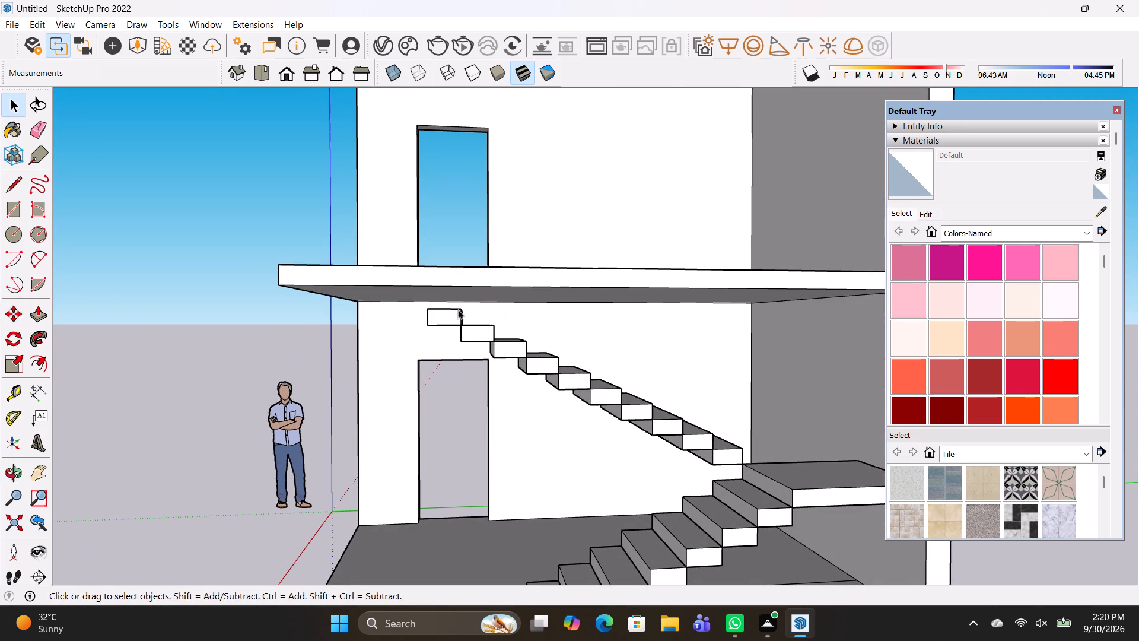
Copy the second flight's highest step once, one tread onward and one riser up, ending just beneath the first-floor slab.
click(456, 309)
key(m)
click(460, 328)
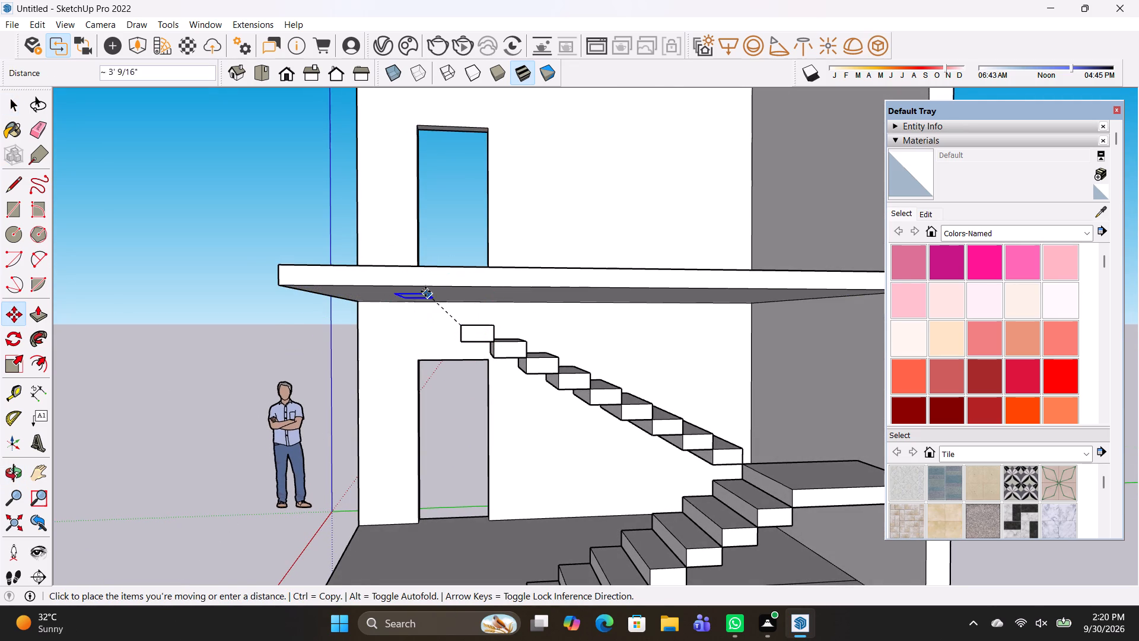
click(431, 310)
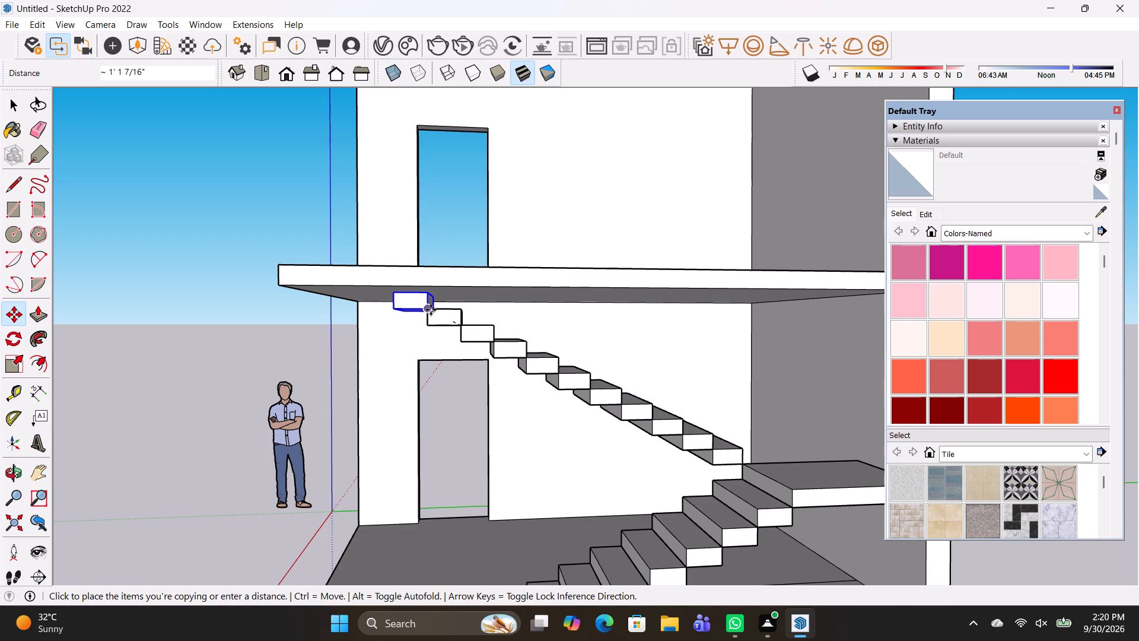
middle_drag(430, 361, 463, 375)
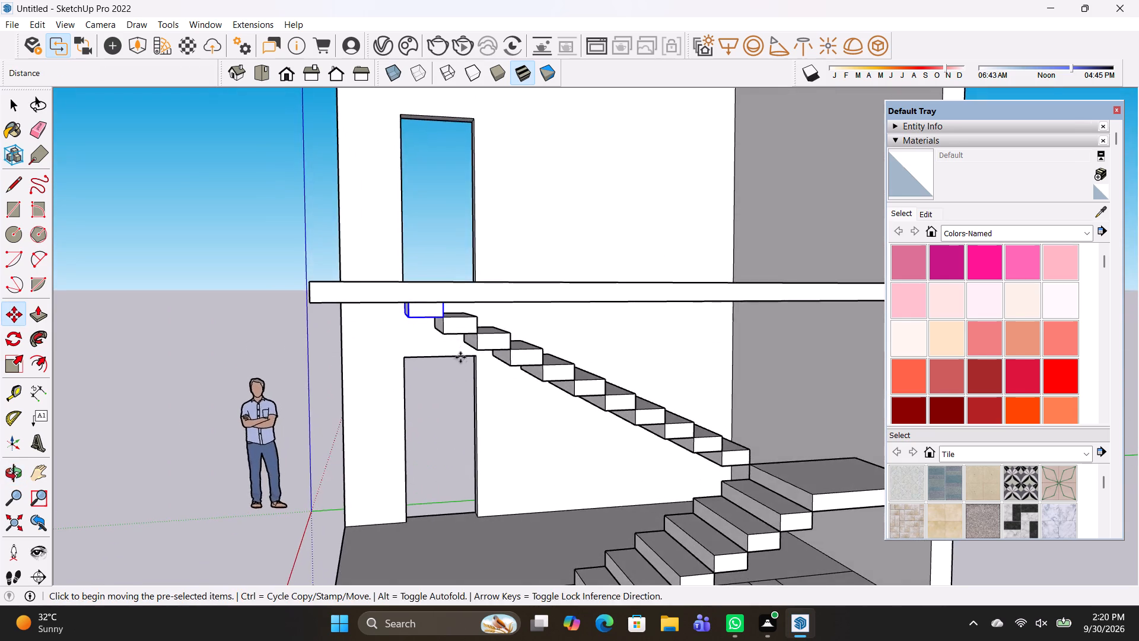
scroll(425, 328, up, 3)
middle_drag(408, 307, 406, 290)
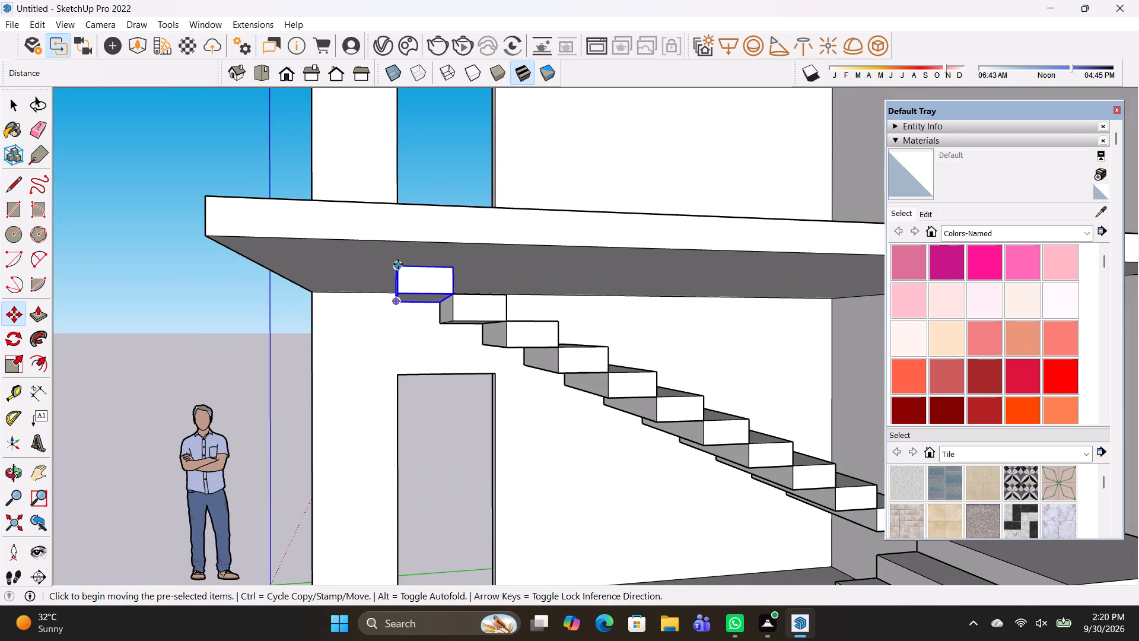
text(*1)
key(Return)
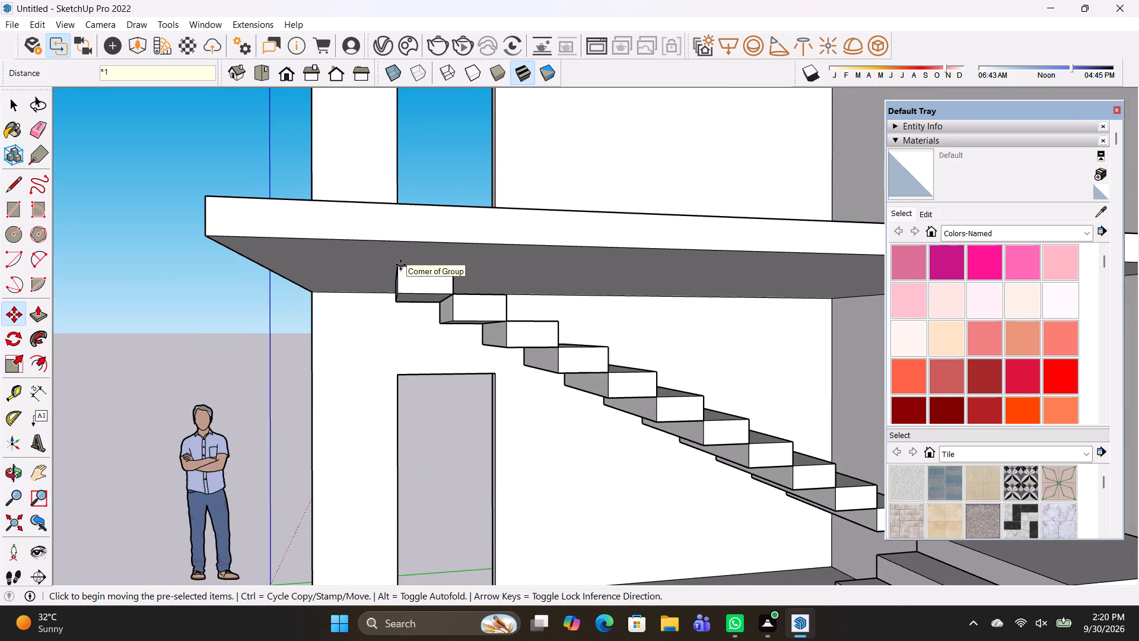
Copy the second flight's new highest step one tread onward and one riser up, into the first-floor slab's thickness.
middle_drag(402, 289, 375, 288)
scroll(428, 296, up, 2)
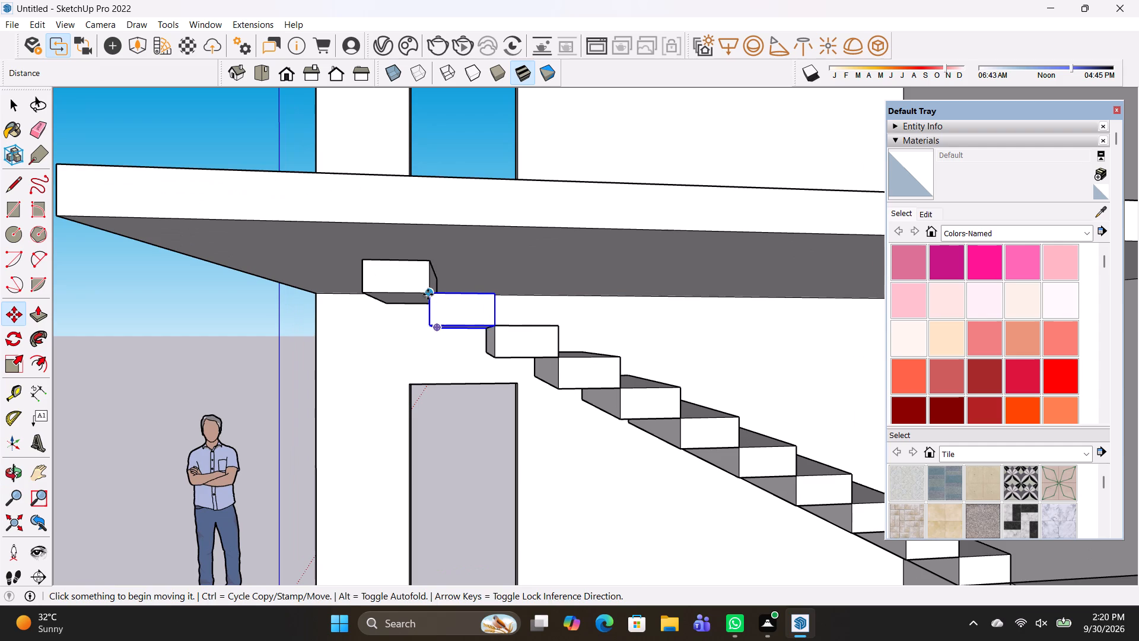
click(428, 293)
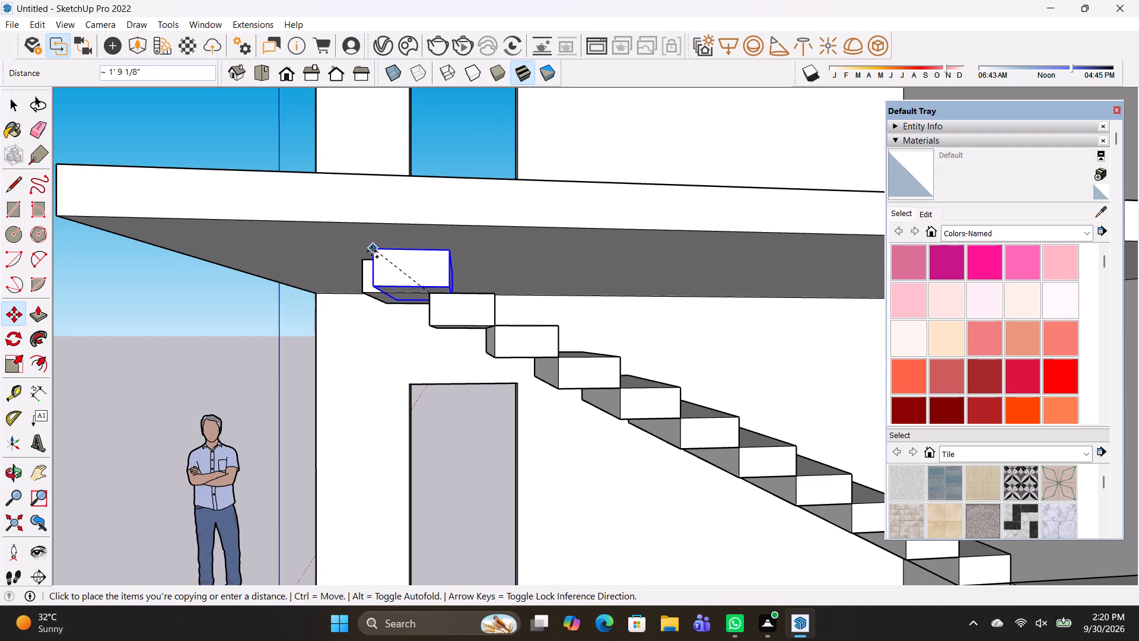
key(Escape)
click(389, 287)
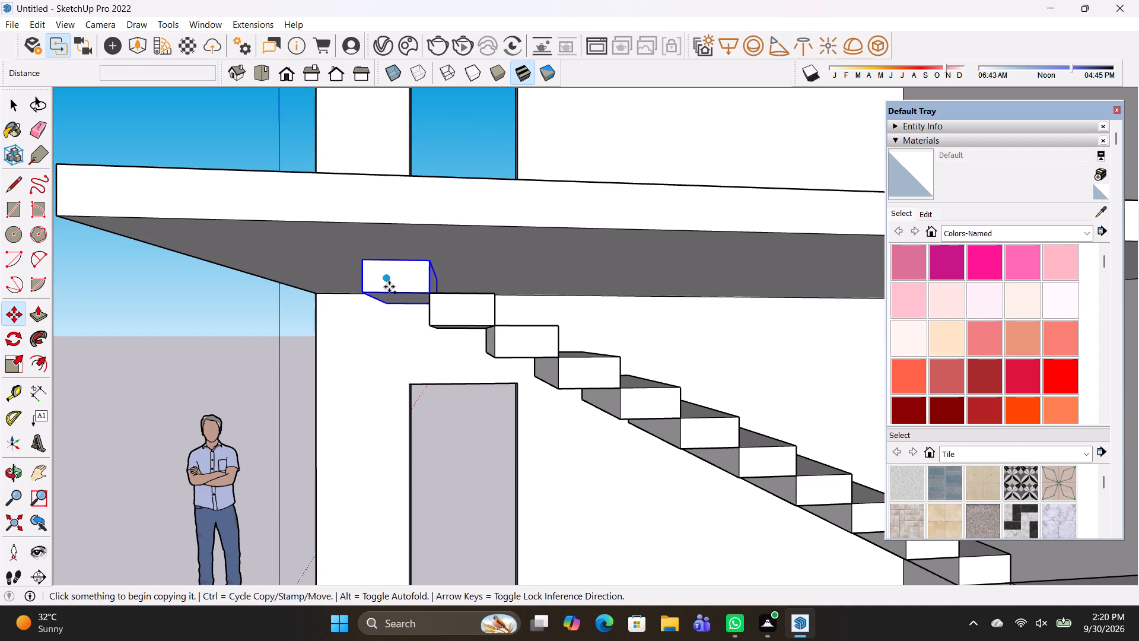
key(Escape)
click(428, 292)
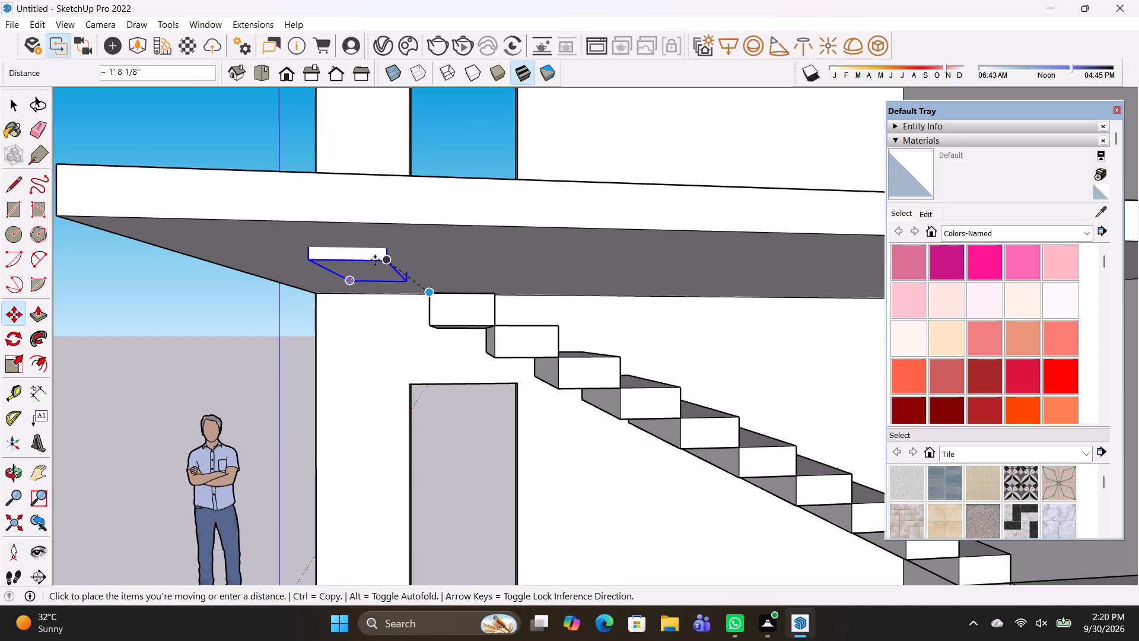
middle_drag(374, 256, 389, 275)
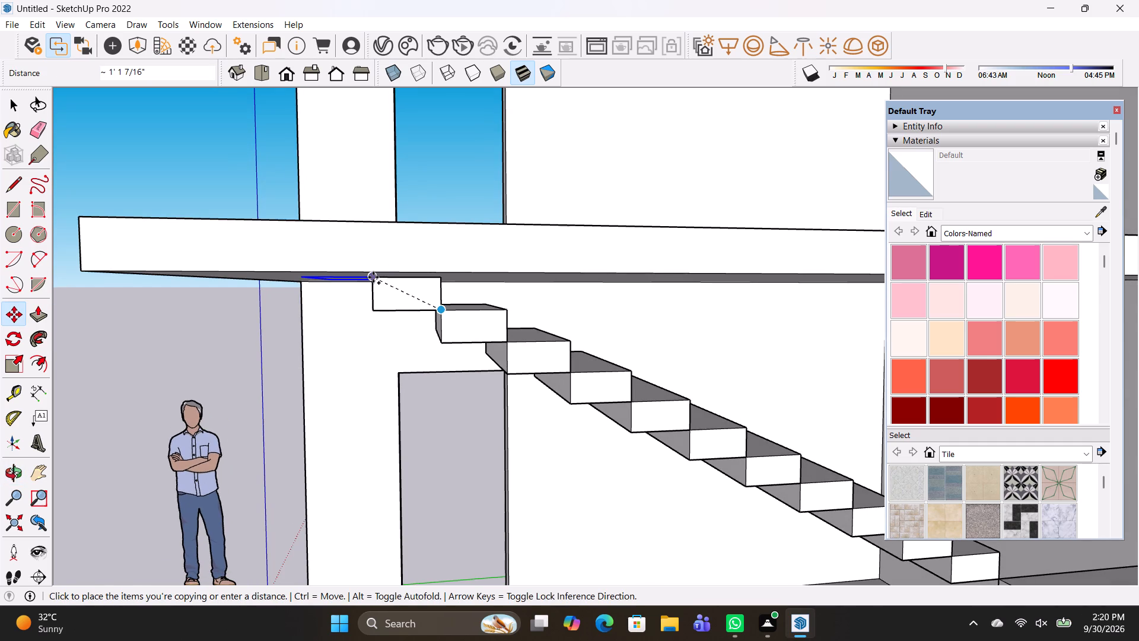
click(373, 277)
Draw a large rectangle on the first-floor slab's top face, inset from its edges, and push it through 6" to cut the stair opening.
middle_drag(396, 259, 442, 344)
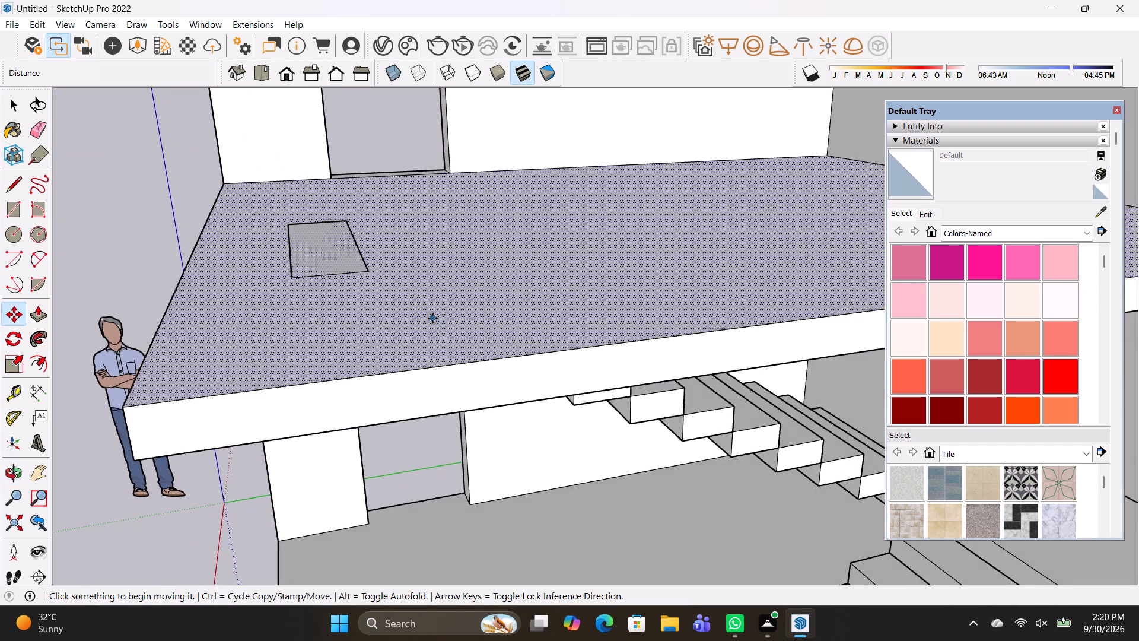
middle_drag(432, 318, 460, 367)
scroll(460, 367, down, 4)
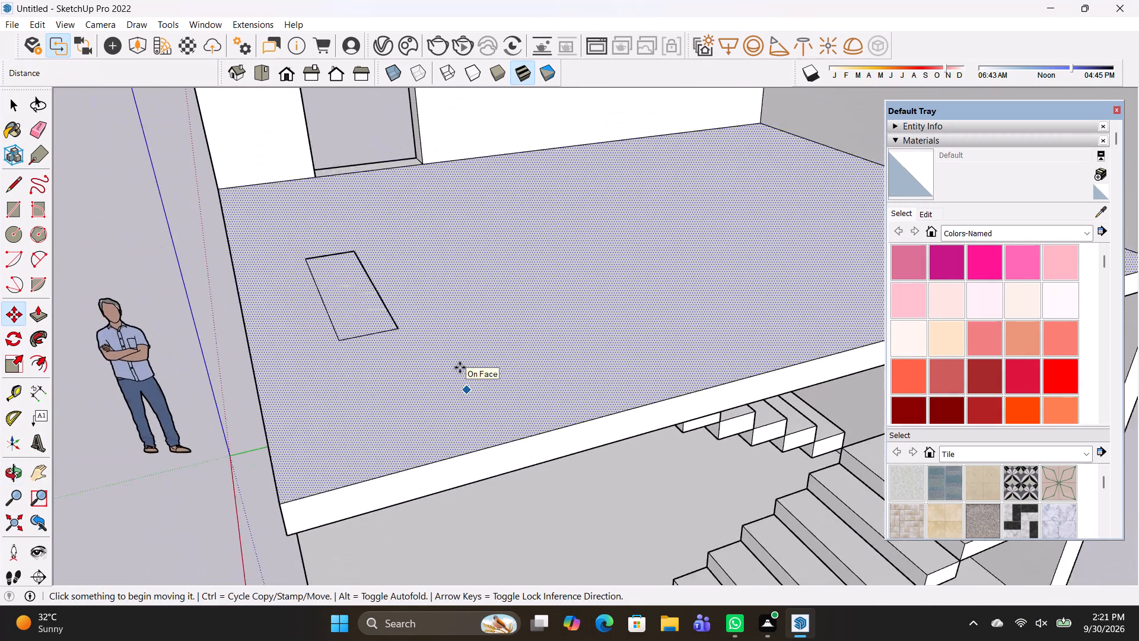
scroll(460, 367, down, 2)
middle_drag(483, 373, 676, 240)
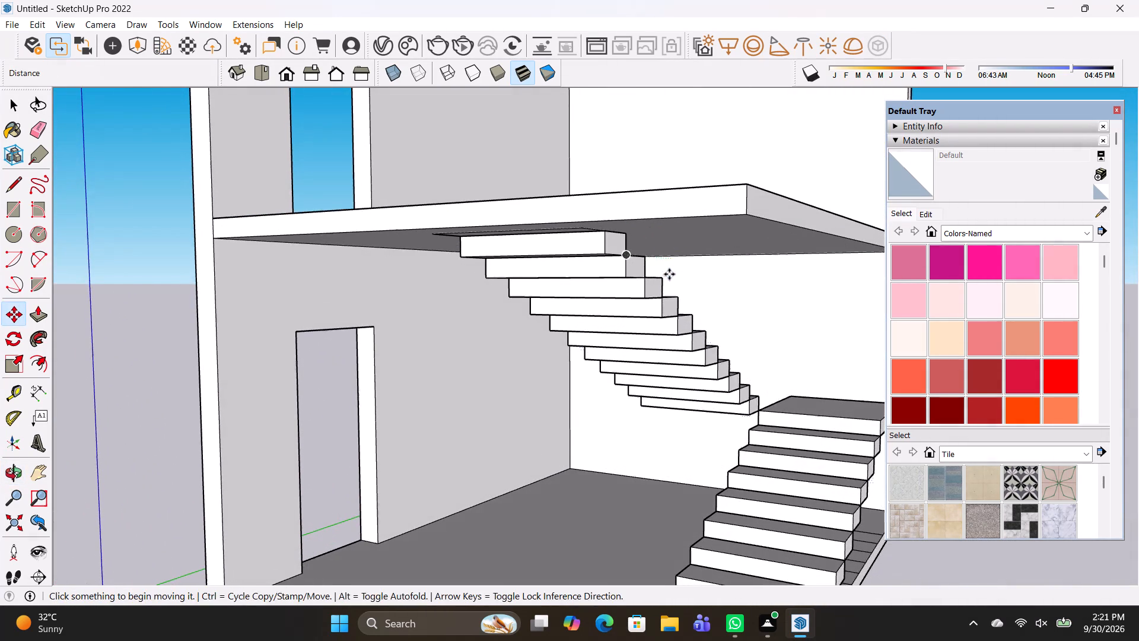
key(space)
middle_drag(714, 337, 432, 348)
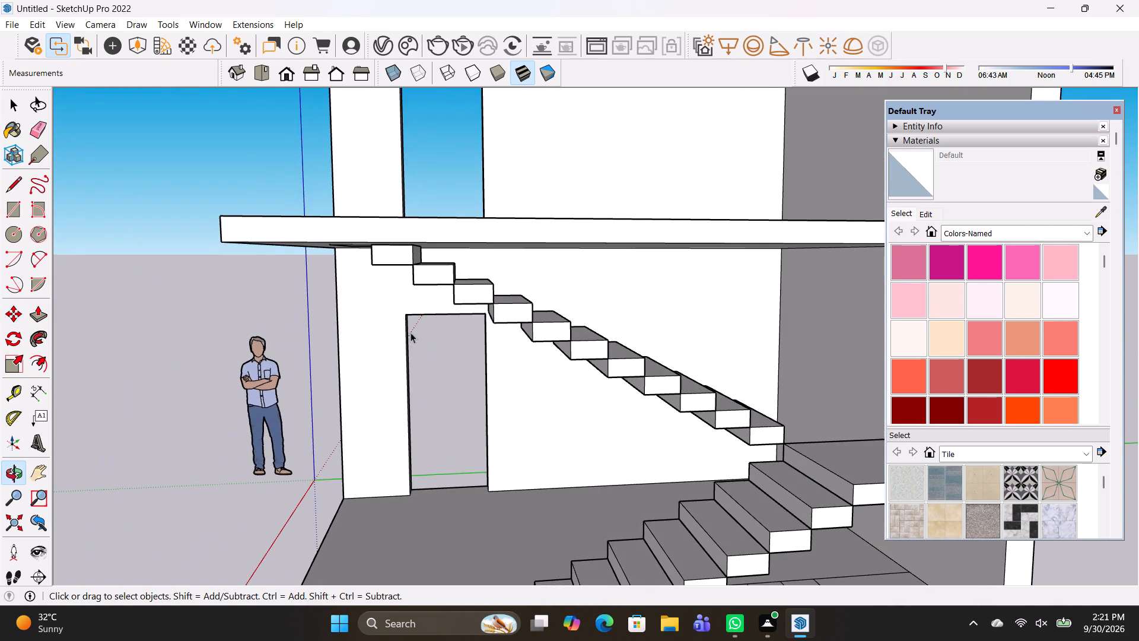
middle_drag(412, 338, 397, 550)
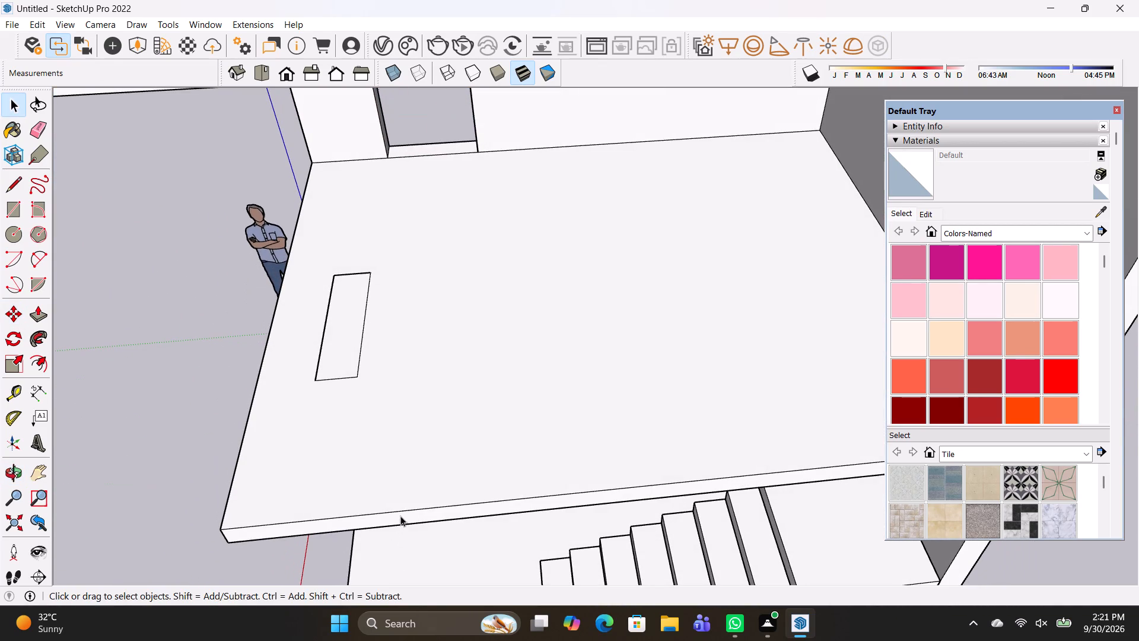
key(e)
key(r)
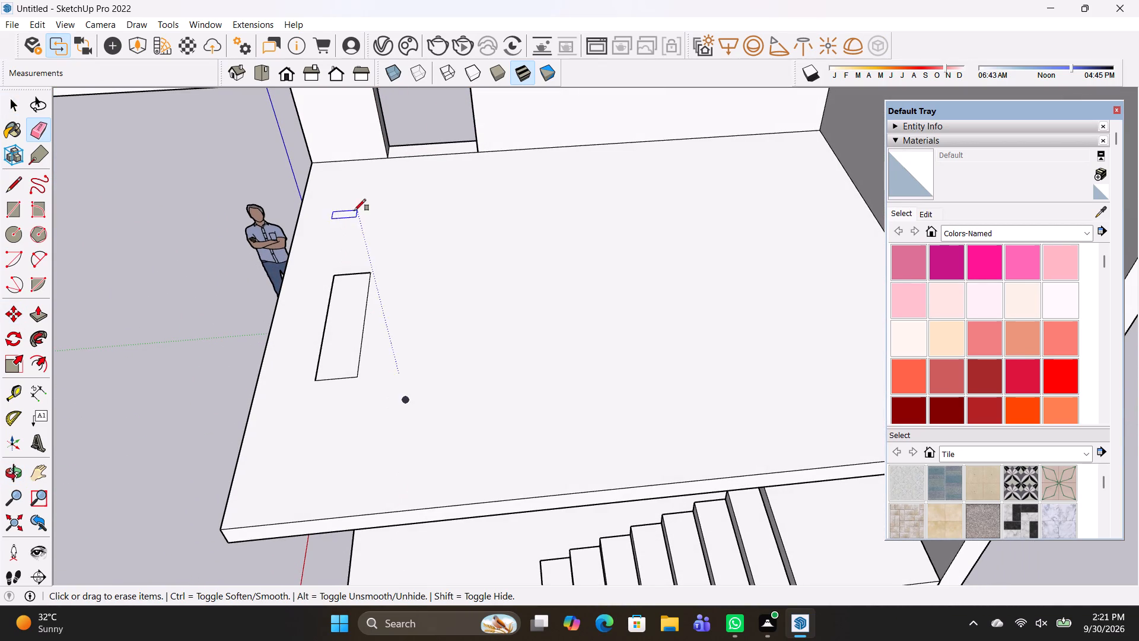
click(305, 473)
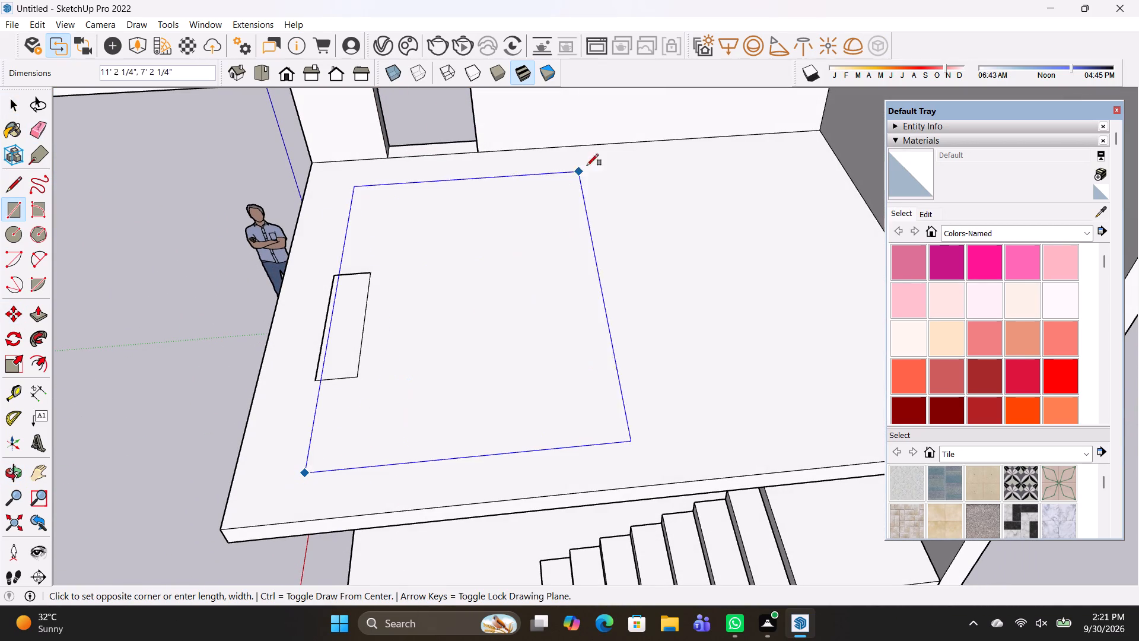
click(780, 153)
key(p)
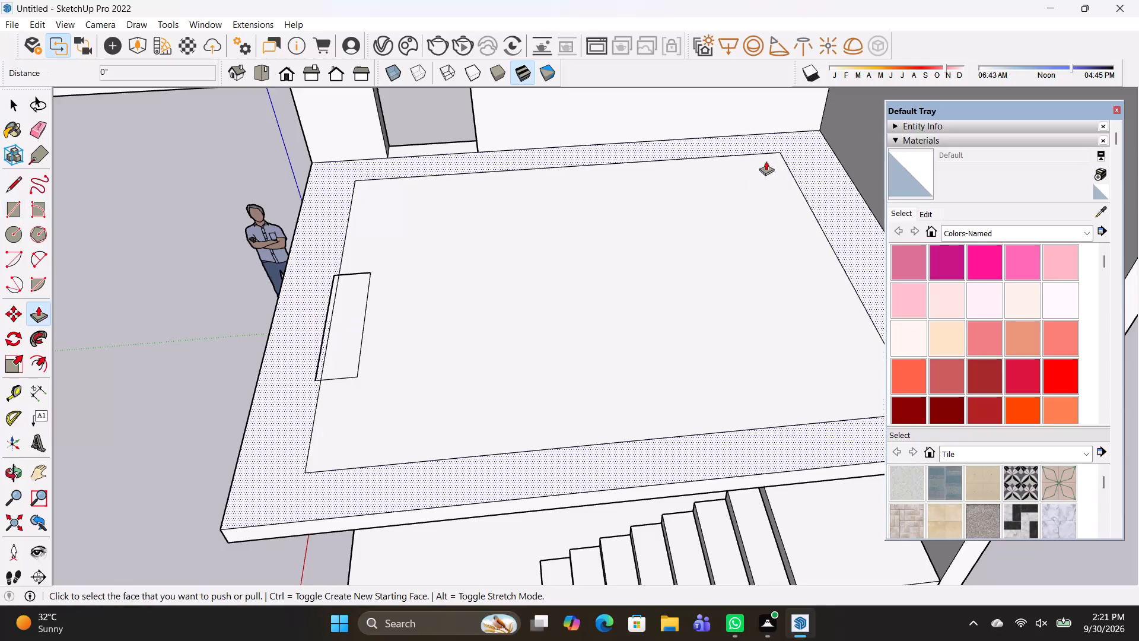
click(747, 198)
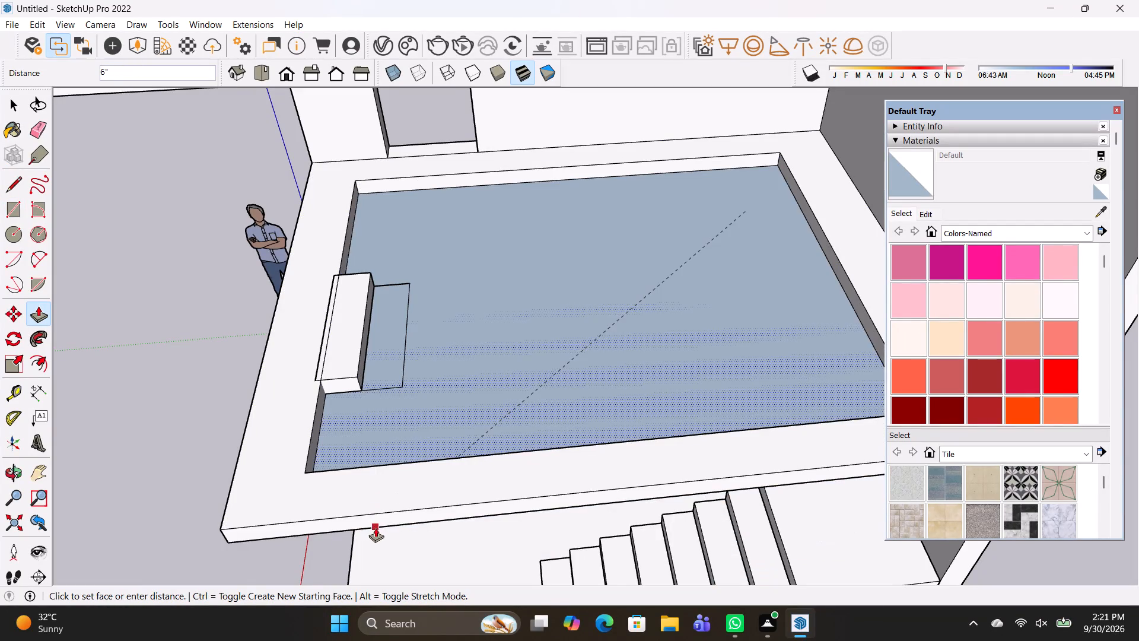
click(376, 528)
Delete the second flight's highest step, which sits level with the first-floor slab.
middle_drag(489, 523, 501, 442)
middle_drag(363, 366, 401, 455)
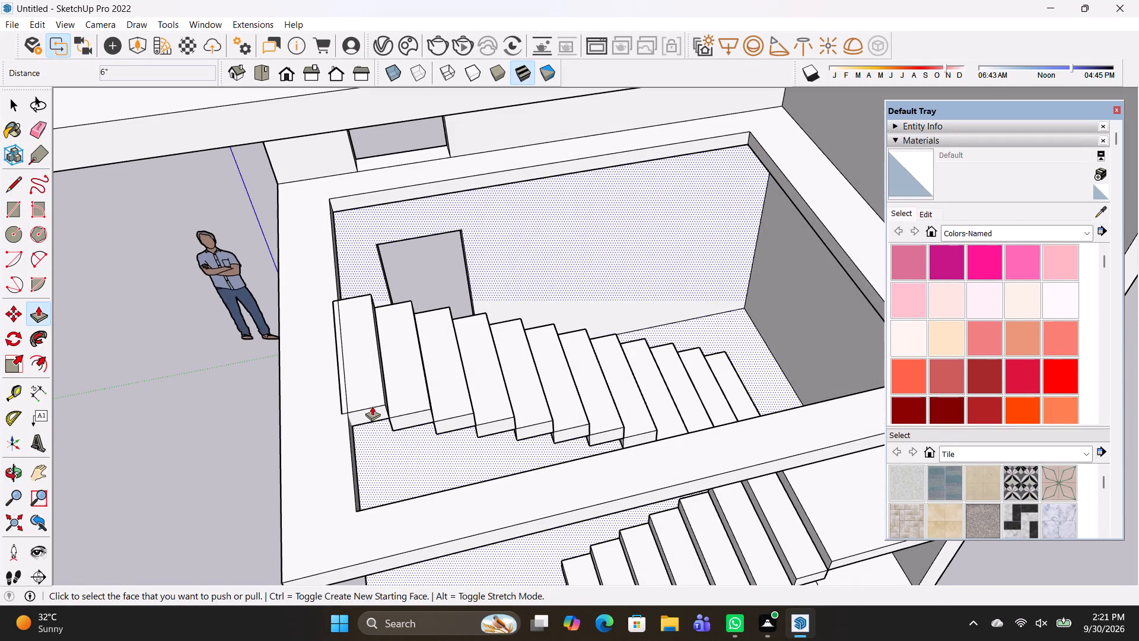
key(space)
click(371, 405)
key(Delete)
Inside the landing group, pull the side face out 4' so the landing extends beneath the start of the second flight.
middle_drag(406, 435, 406, 434)
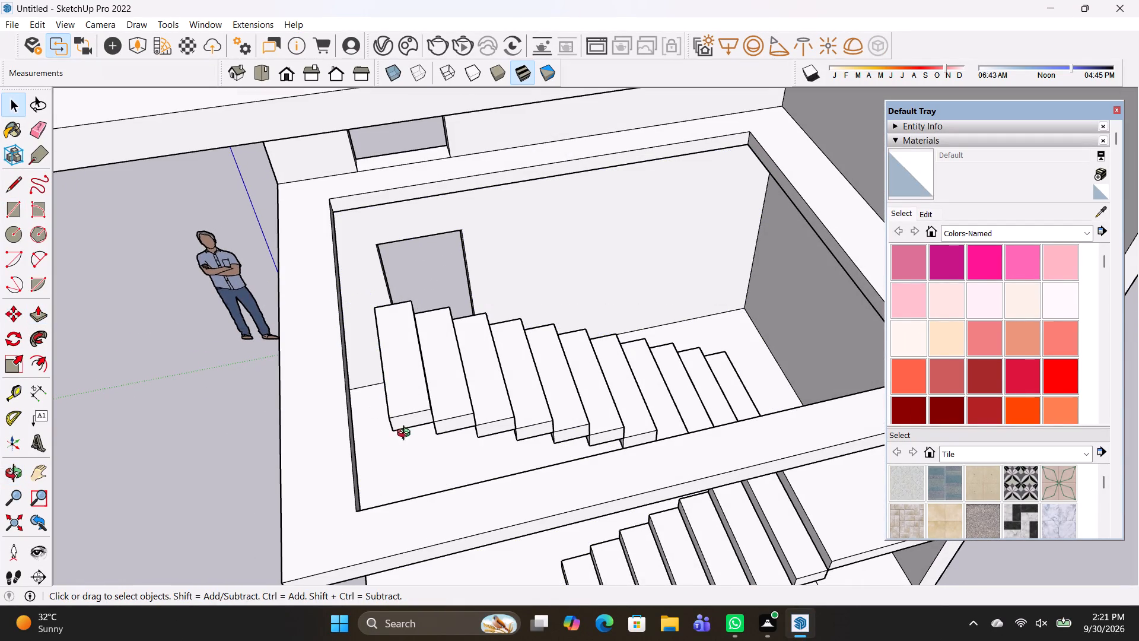
middle_drag(406, 434, 347, 267)
scroll(653, 411, up, 3)
middle_drag(733, 412, 488, 425)
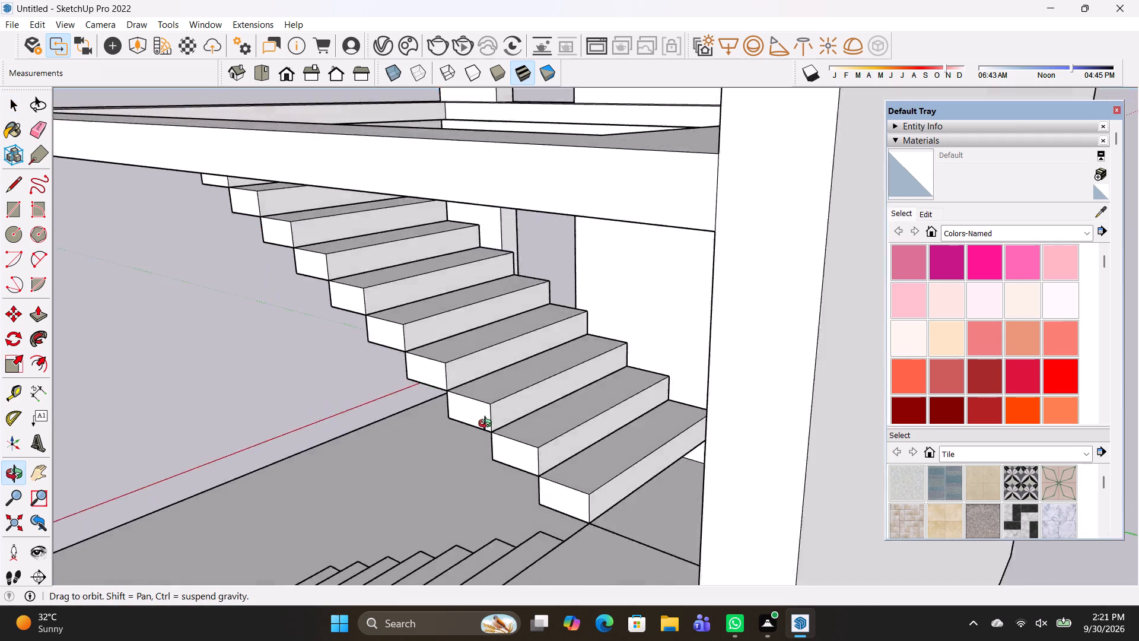
middle_drag(488, 425, 1138, 381)
middle_drag(717, 451, 840, 454)
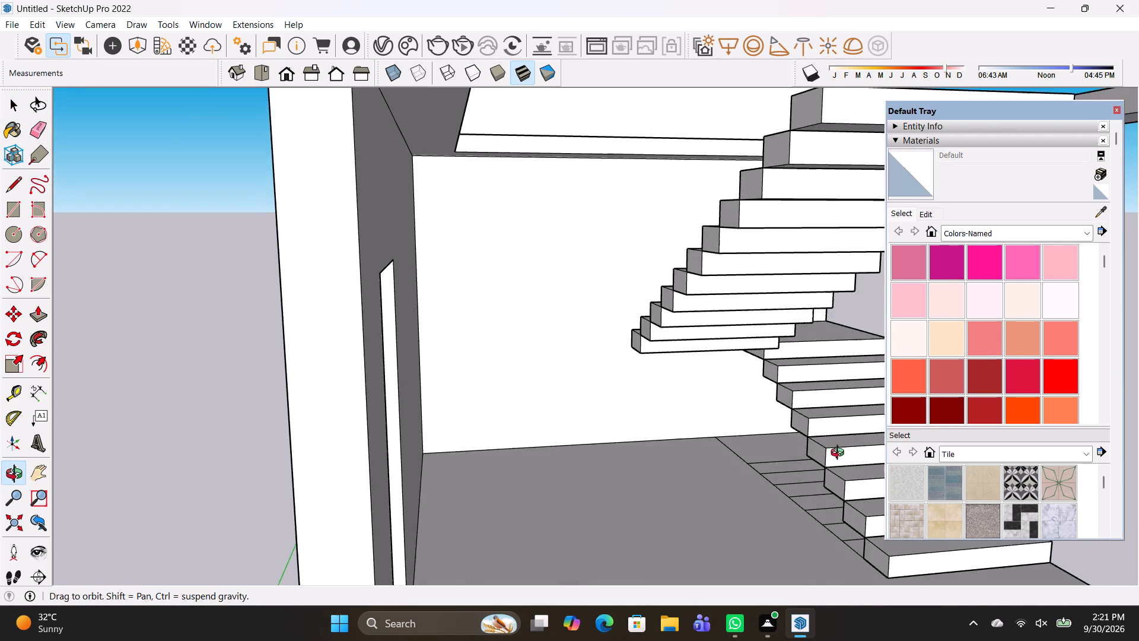
middle_drag(840, 454, 802, 401)
double_click(761, 373)
scroll(761, 373, up, 3)
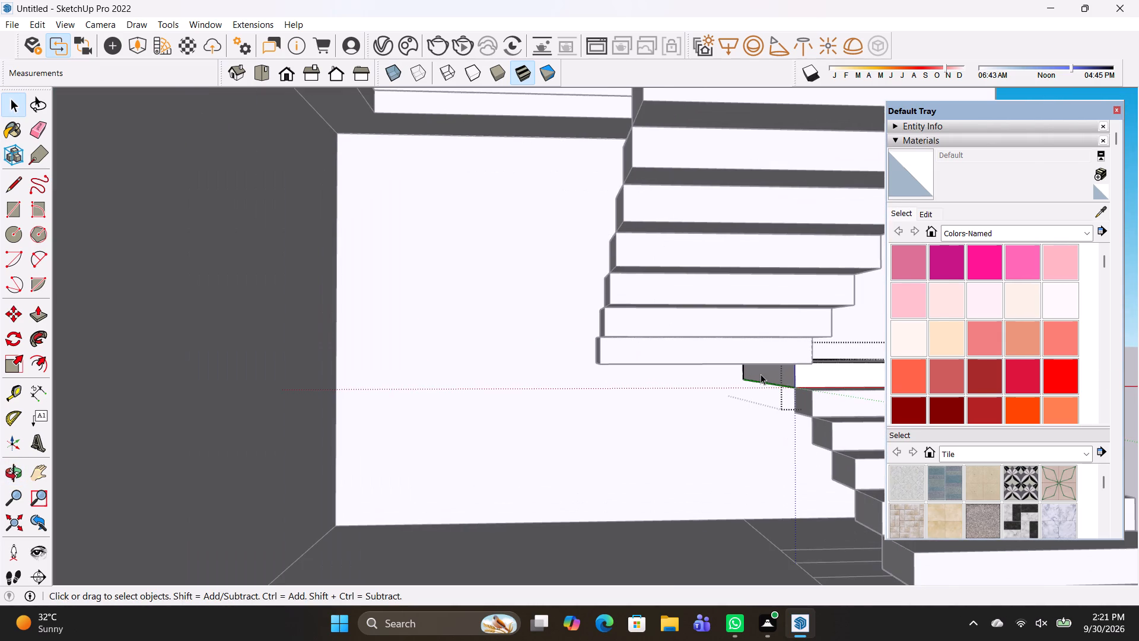
click(761, 374)
key(p)
click(762, 374)
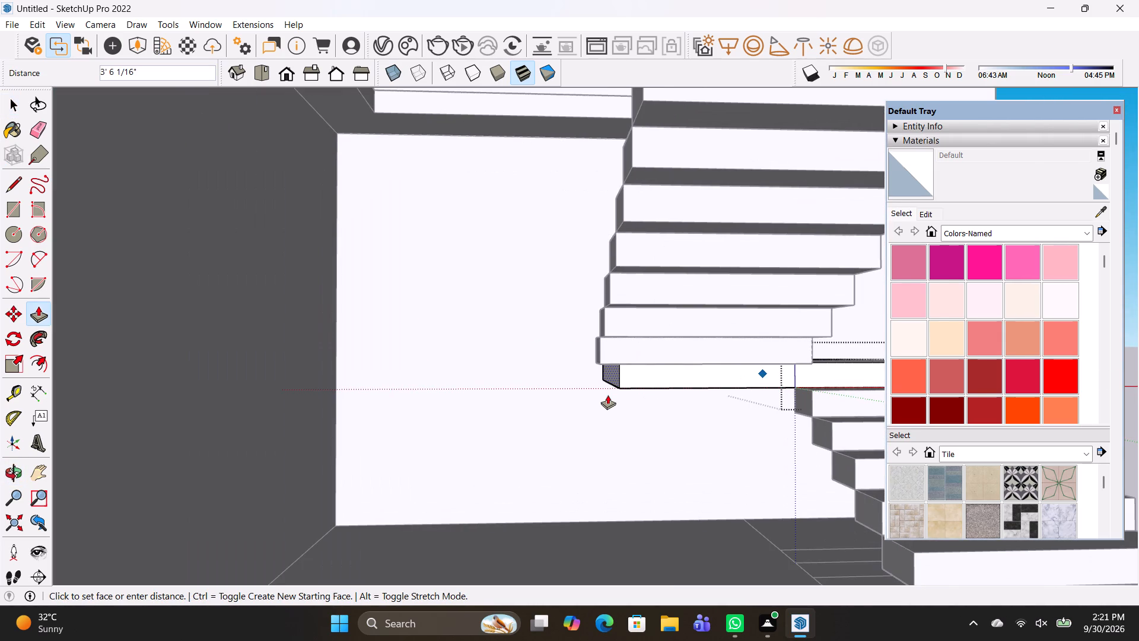
text(4')
key(Return)
middle_drag(574, 422, 574, 423)
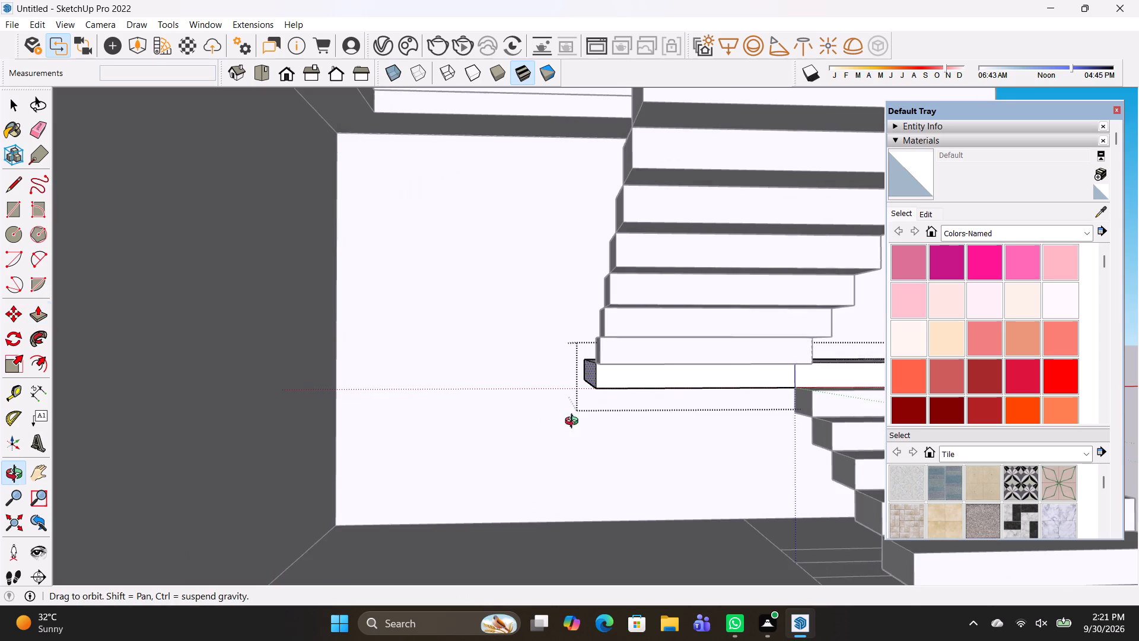
middle_drag(574, 423, 238, 448)
key(space)
click(637, 427)
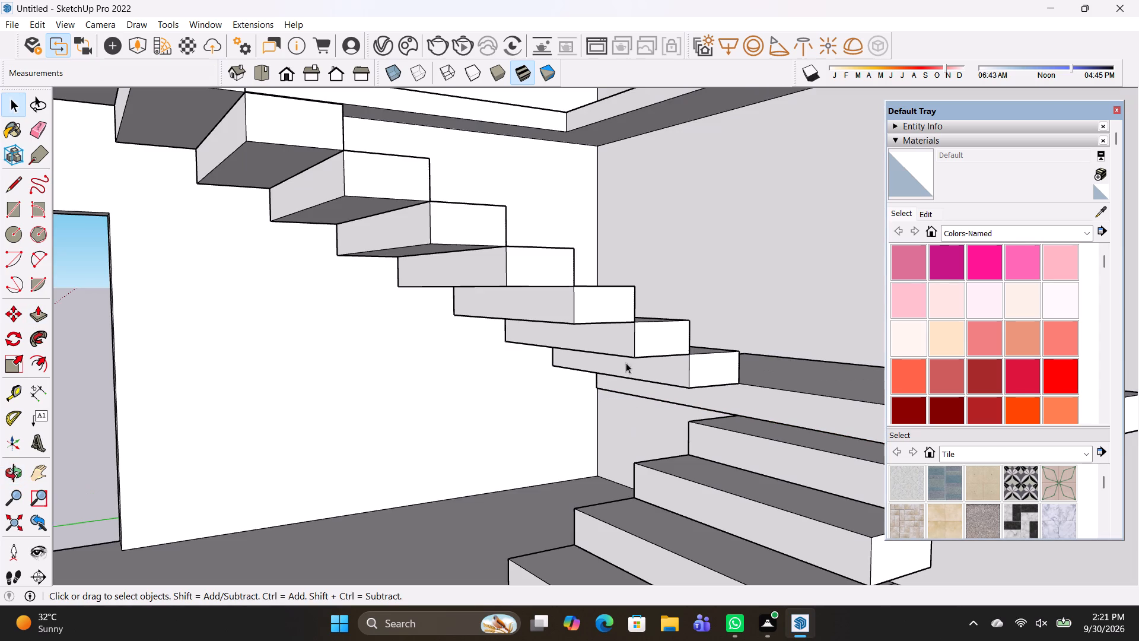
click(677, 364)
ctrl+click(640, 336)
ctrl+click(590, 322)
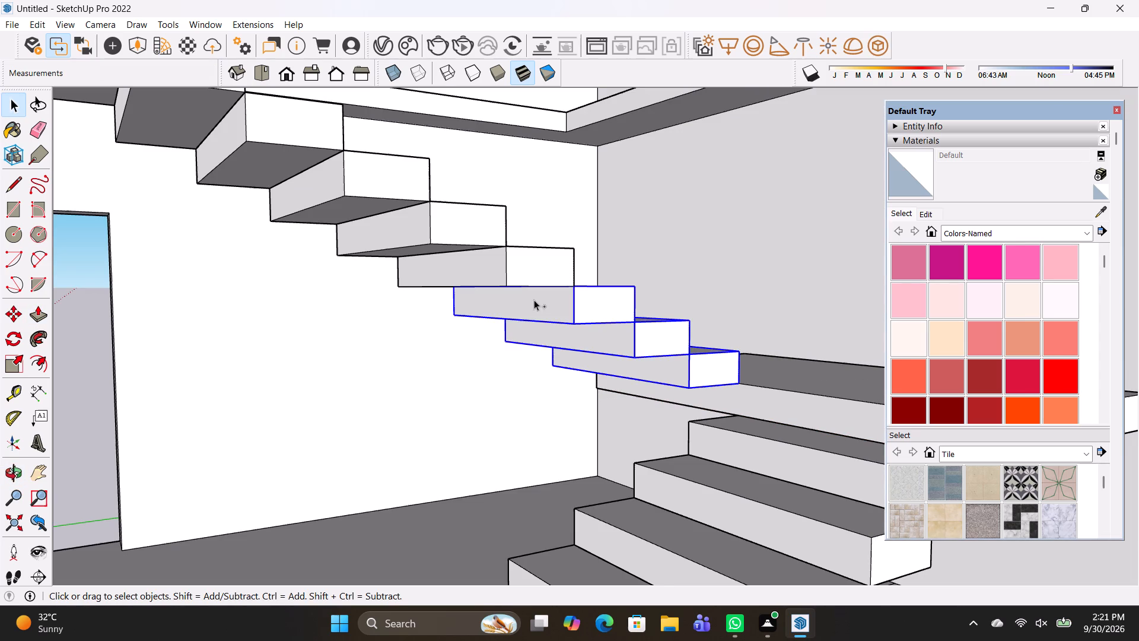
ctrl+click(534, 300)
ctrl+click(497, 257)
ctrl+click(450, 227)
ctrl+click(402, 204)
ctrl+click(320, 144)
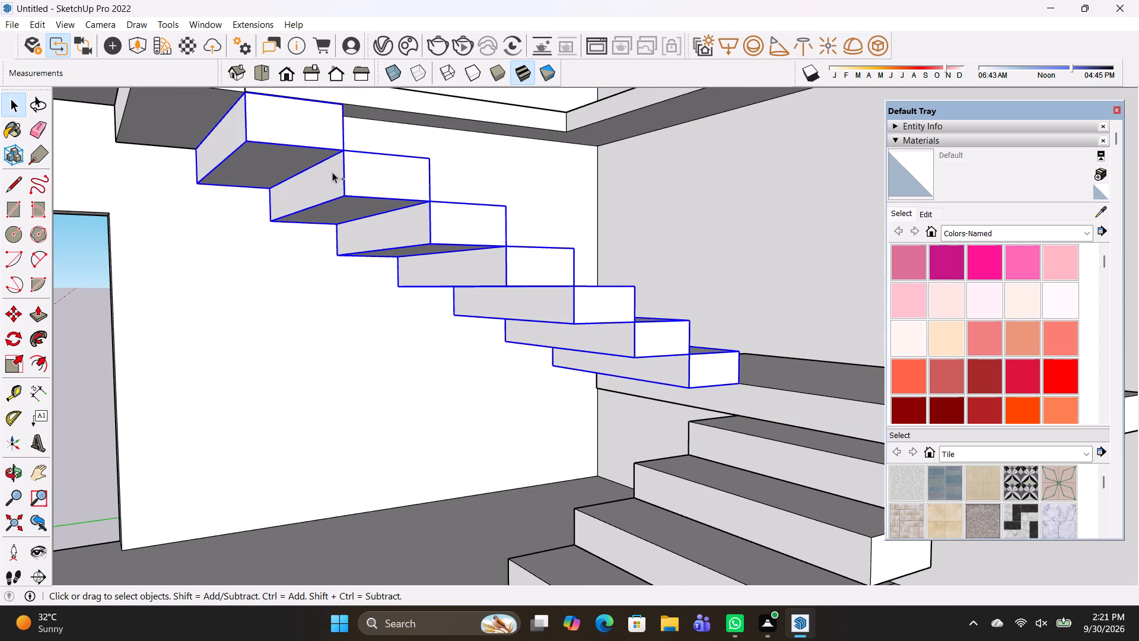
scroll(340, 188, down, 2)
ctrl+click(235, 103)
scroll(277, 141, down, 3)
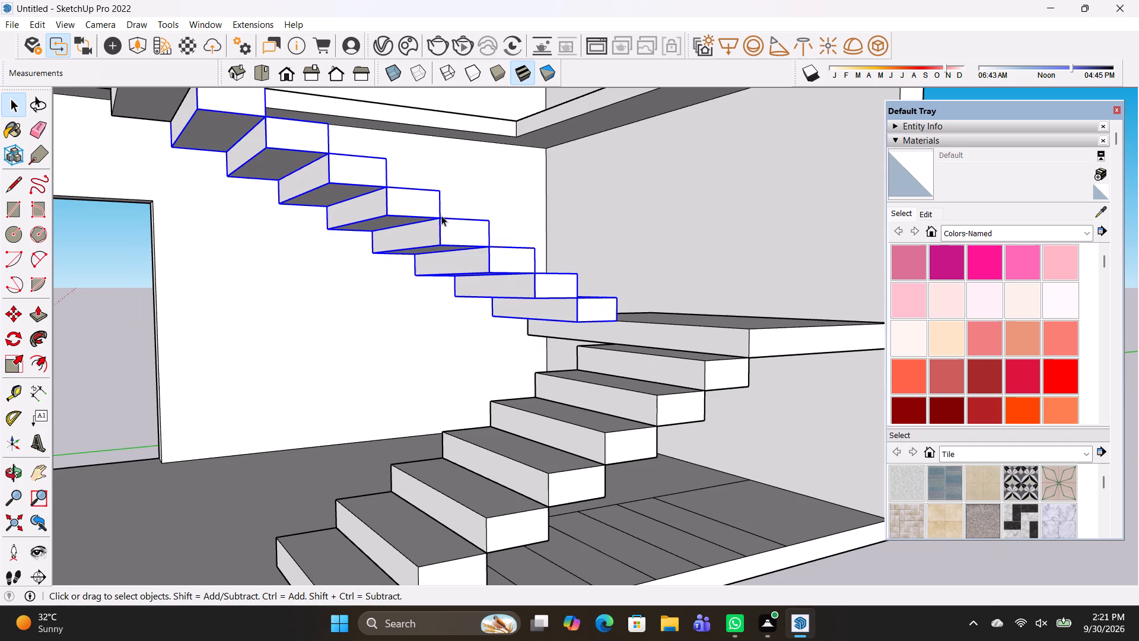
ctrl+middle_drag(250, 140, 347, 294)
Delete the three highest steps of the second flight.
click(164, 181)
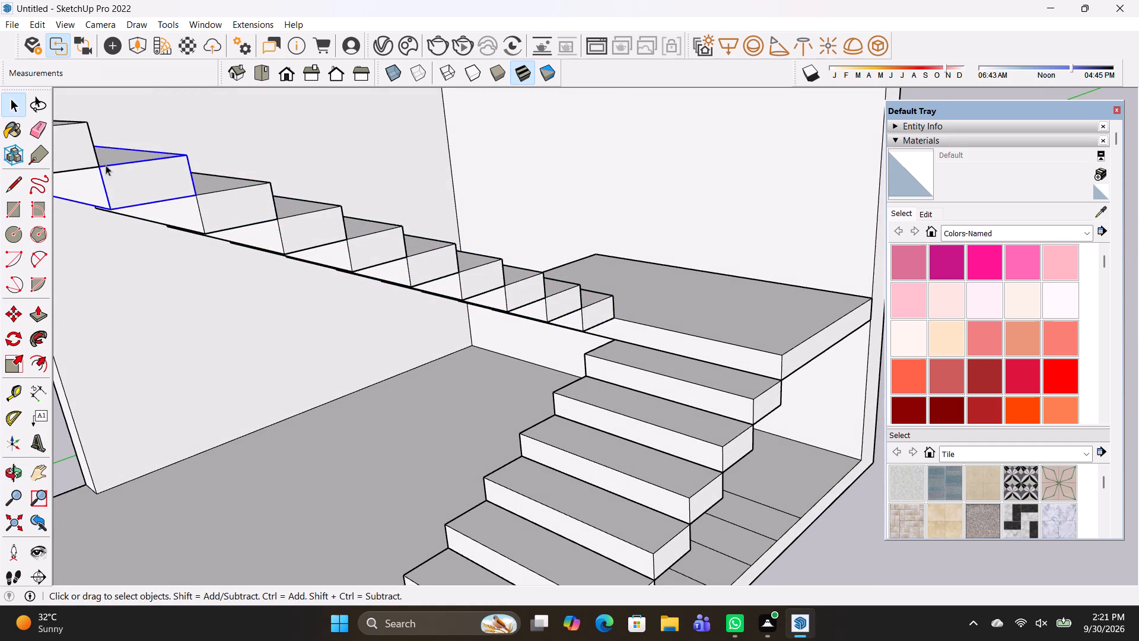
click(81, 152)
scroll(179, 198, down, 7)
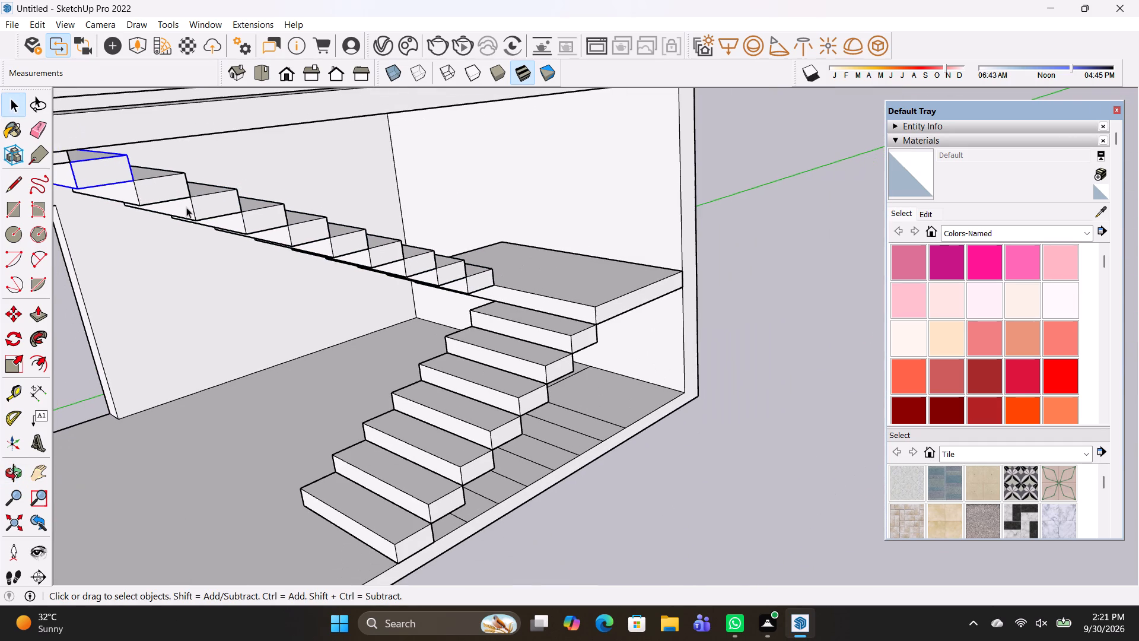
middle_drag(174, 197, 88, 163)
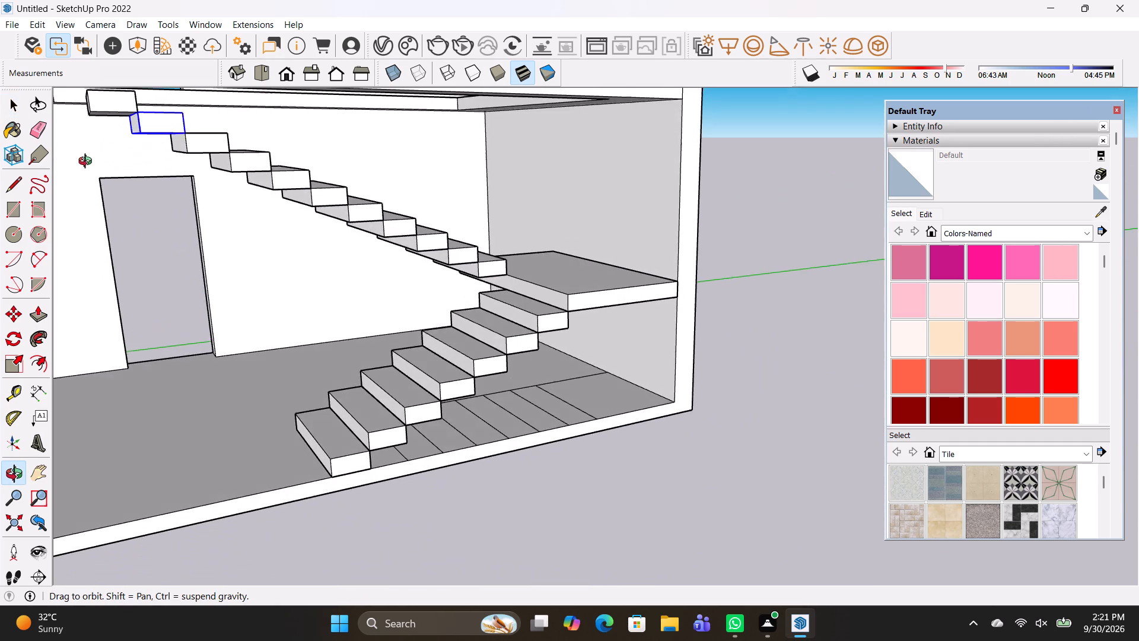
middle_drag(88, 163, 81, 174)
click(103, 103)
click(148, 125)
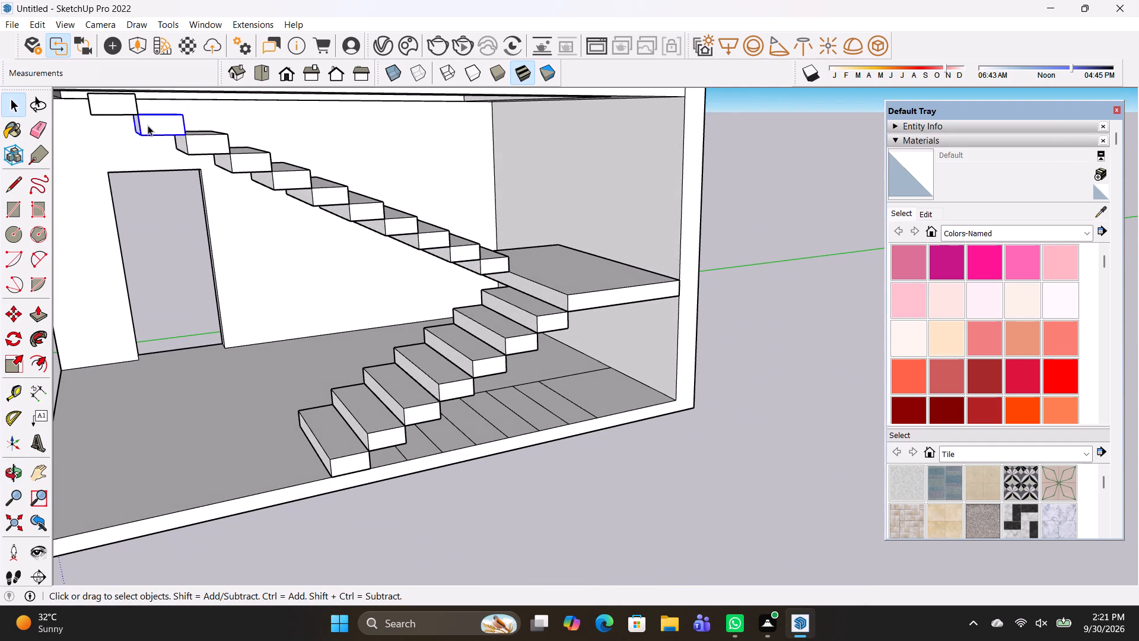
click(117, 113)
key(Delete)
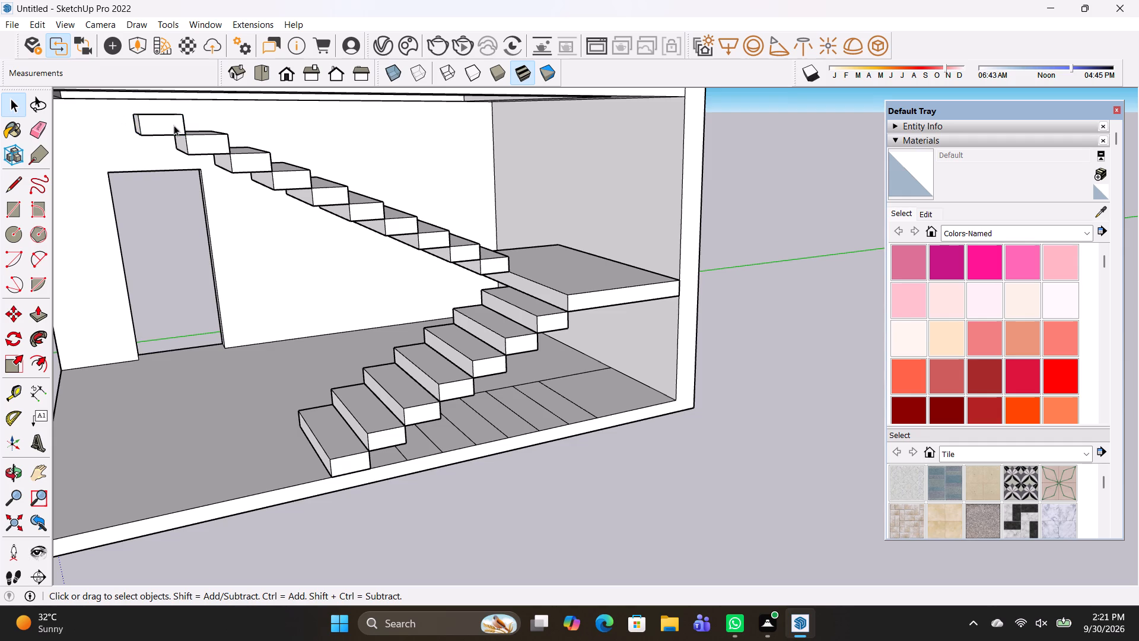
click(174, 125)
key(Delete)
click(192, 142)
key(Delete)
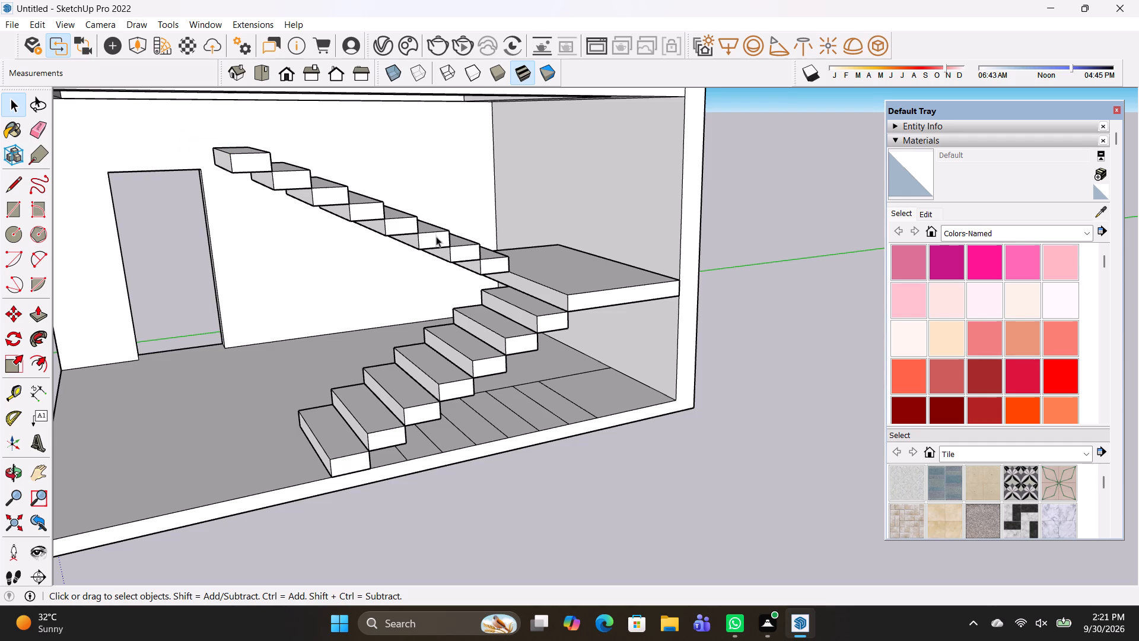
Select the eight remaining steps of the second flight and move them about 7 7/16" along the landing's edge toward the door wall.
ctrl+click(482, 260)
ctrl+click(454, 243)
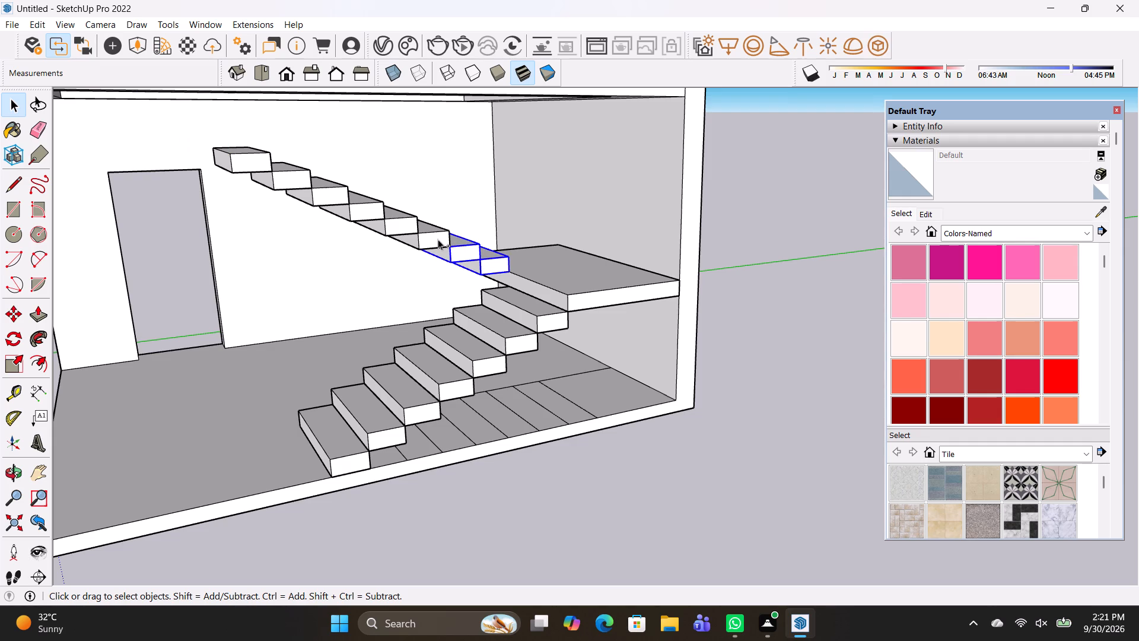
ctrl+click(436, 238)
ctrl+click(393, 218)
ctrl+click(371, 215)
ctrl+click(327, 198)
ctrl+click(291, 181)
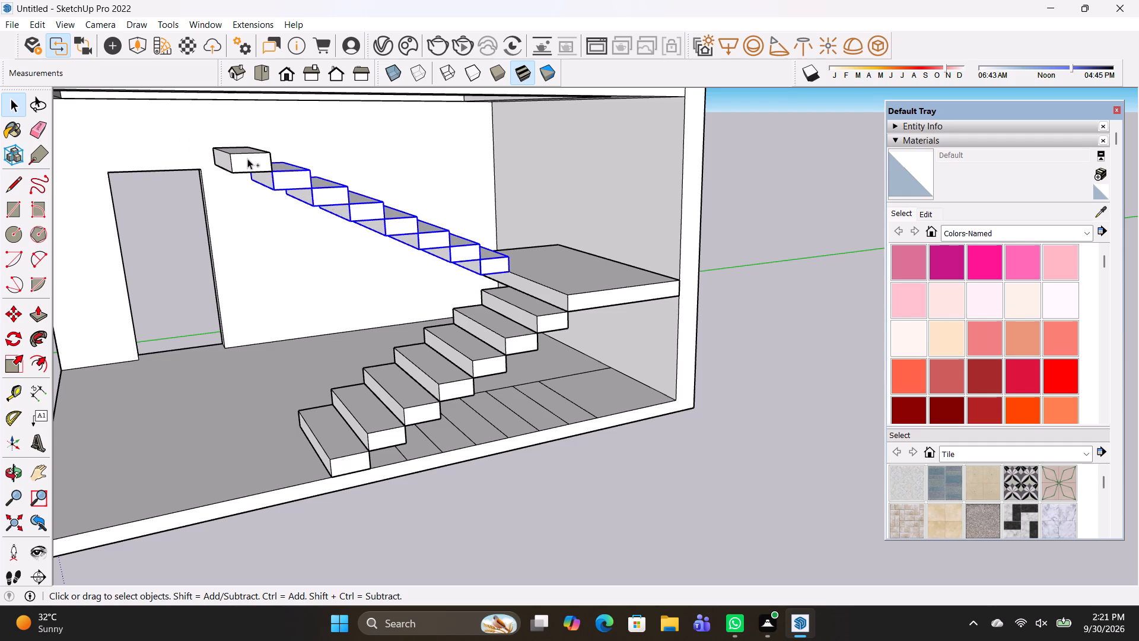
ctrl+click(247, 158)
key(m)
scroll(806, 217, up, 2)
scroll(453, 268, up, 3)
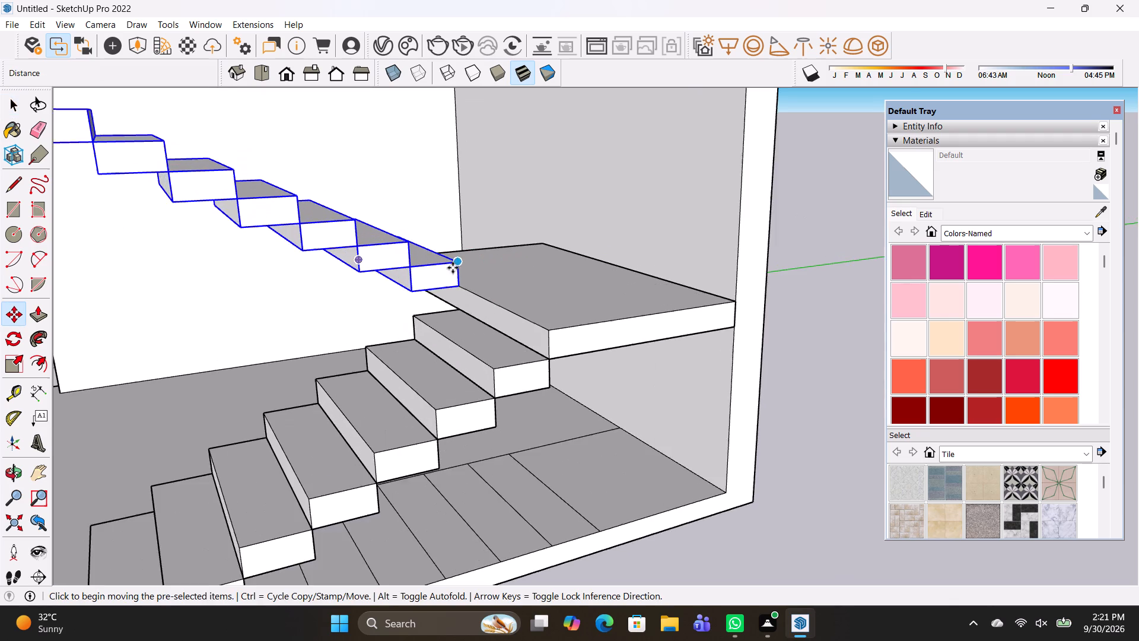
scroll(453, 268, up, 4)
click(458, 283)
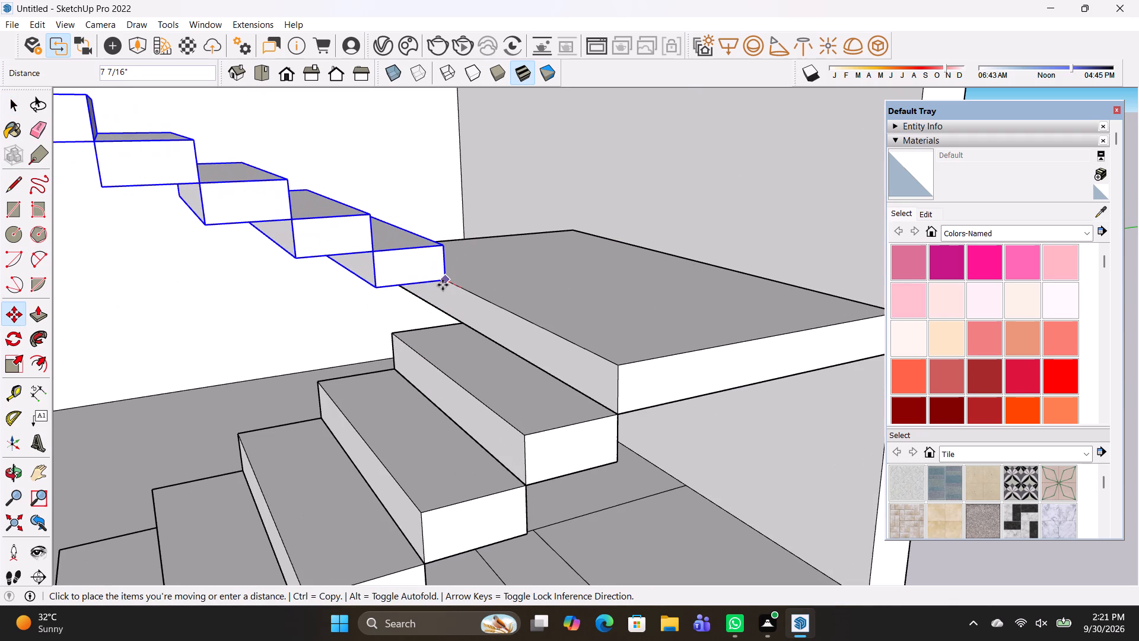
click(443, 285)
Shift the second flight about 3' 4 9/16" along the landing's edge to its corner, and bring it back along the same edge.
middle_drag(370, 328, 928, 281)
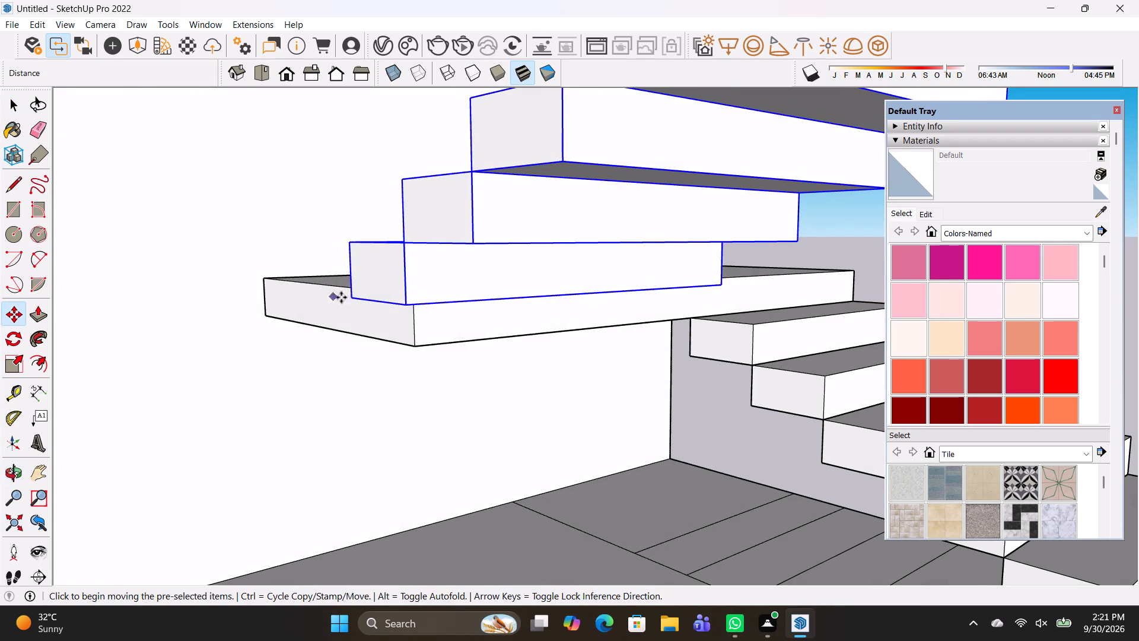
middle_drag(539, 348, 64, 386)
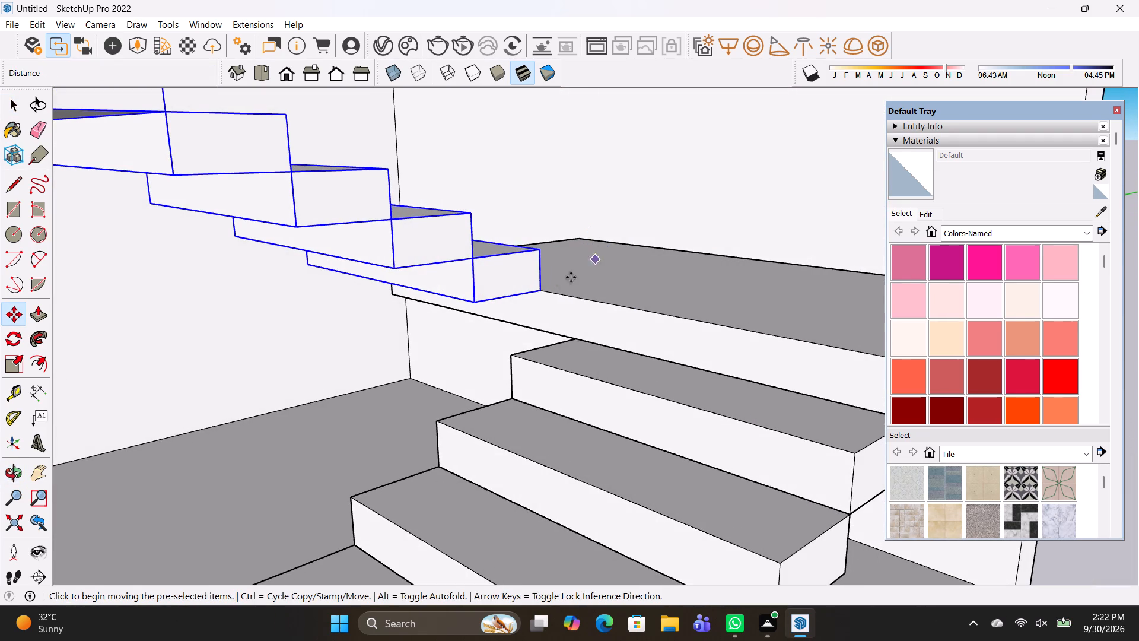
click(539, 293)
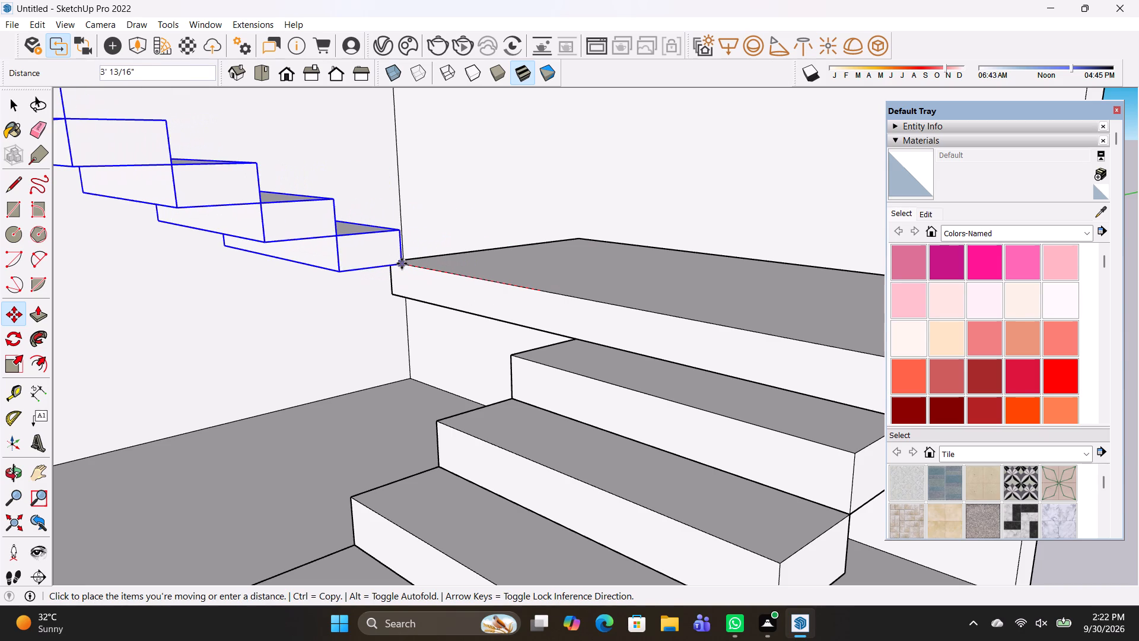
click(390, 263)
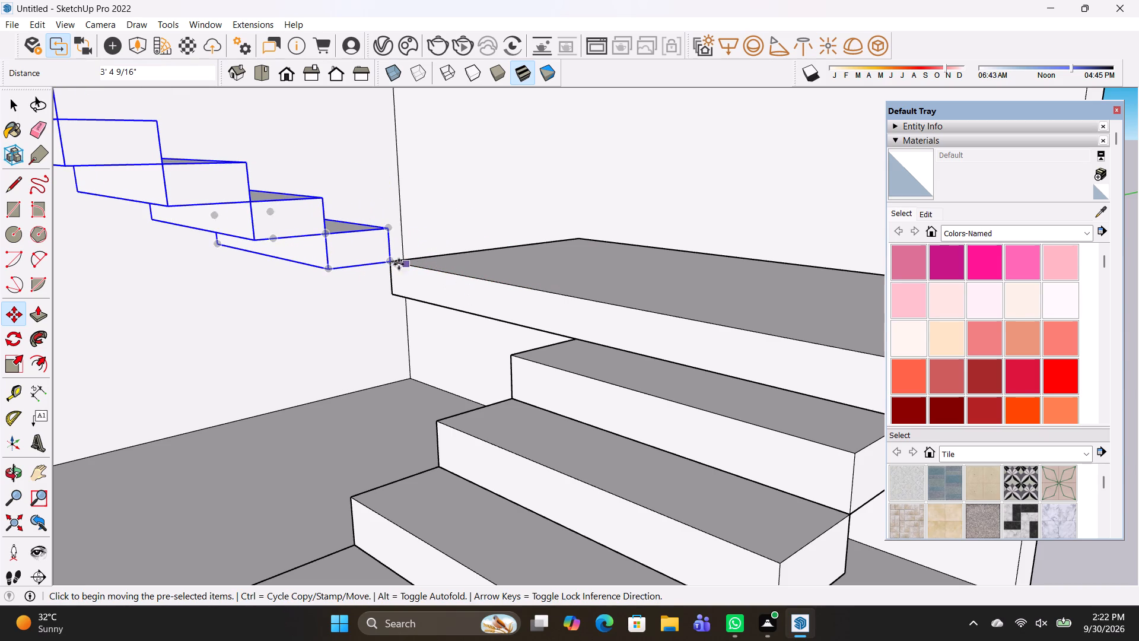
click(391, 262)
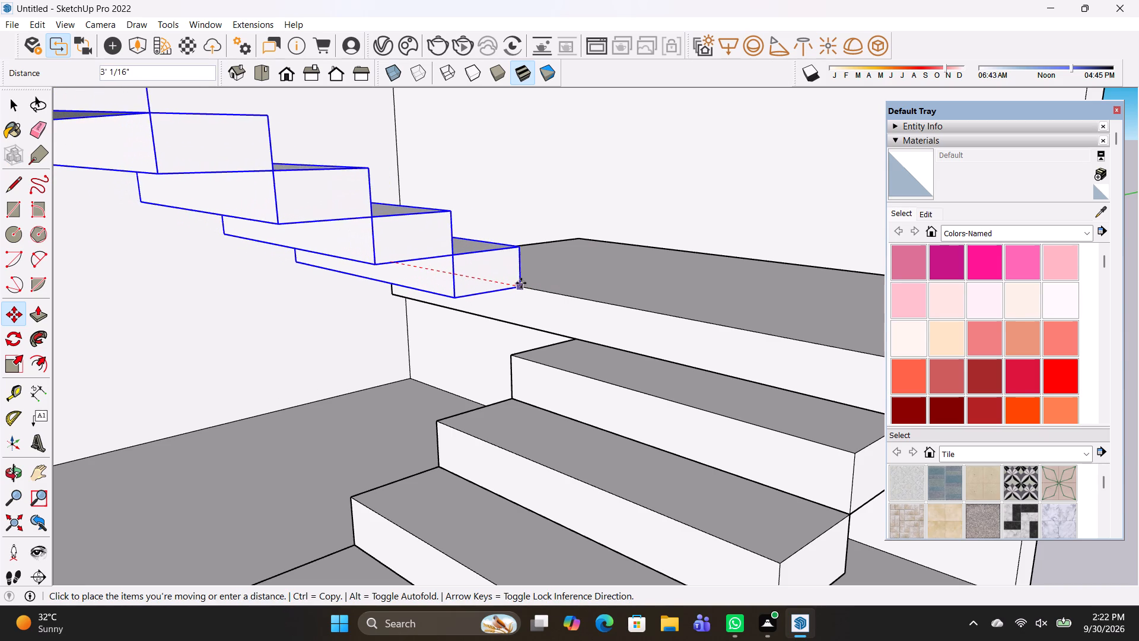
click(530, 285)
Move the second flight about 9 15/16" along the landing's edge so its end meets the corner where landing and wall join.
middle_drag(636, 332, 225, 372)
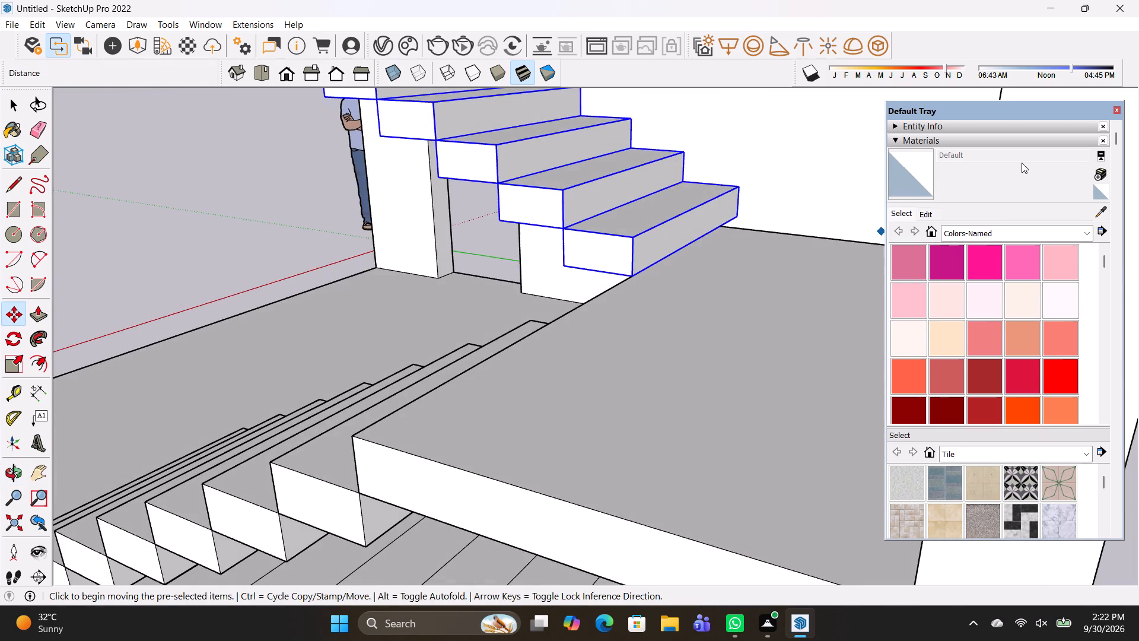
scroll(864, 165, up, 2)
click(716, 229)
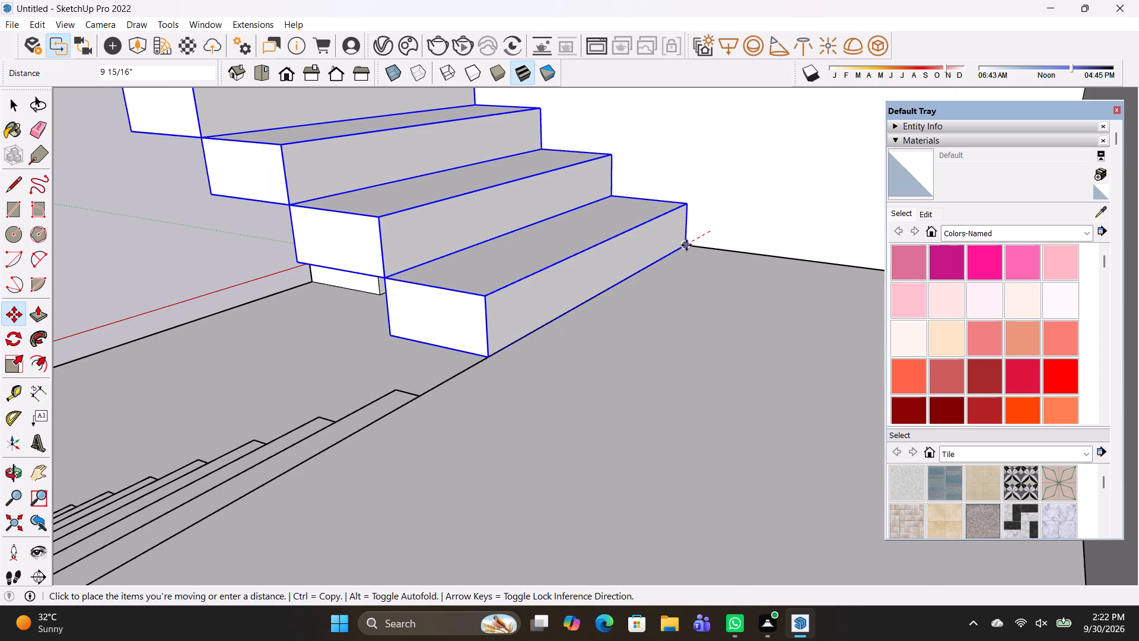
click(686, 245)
Examine how the second flight fits against the landing, the door wall and the opening in the first-floor slab.
scroll(695, 261, down, 7)
middle_drag(605, 311, 738, 351)
scroll(733, 349, down, 9)
middle_drag(621, 375, 692, 435)
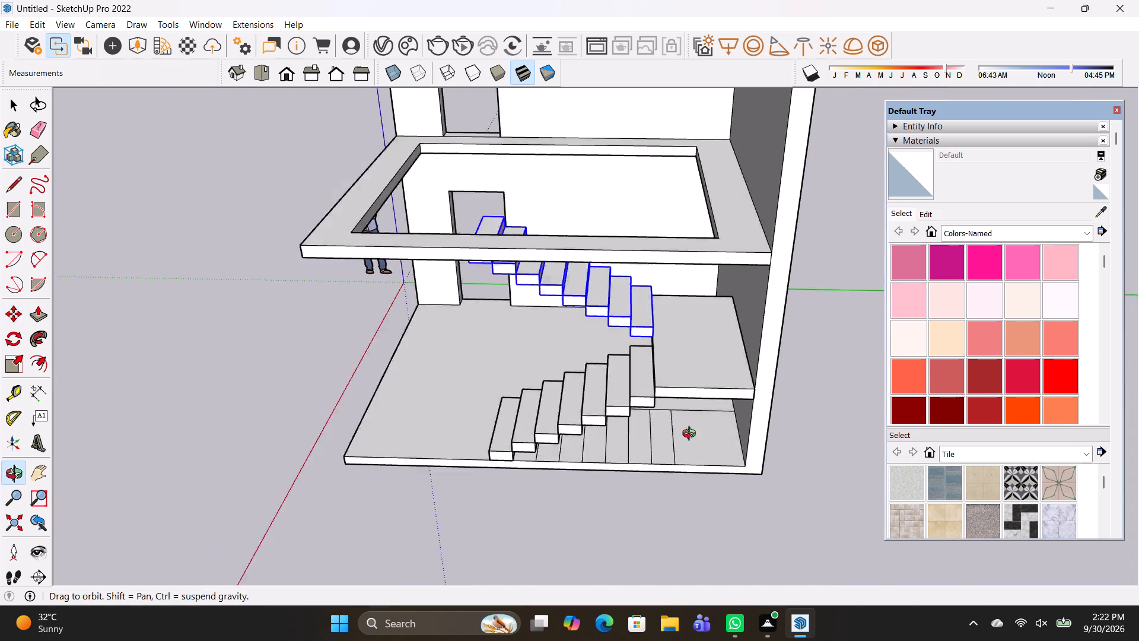
middle_drag(692, 435, 787, 440)
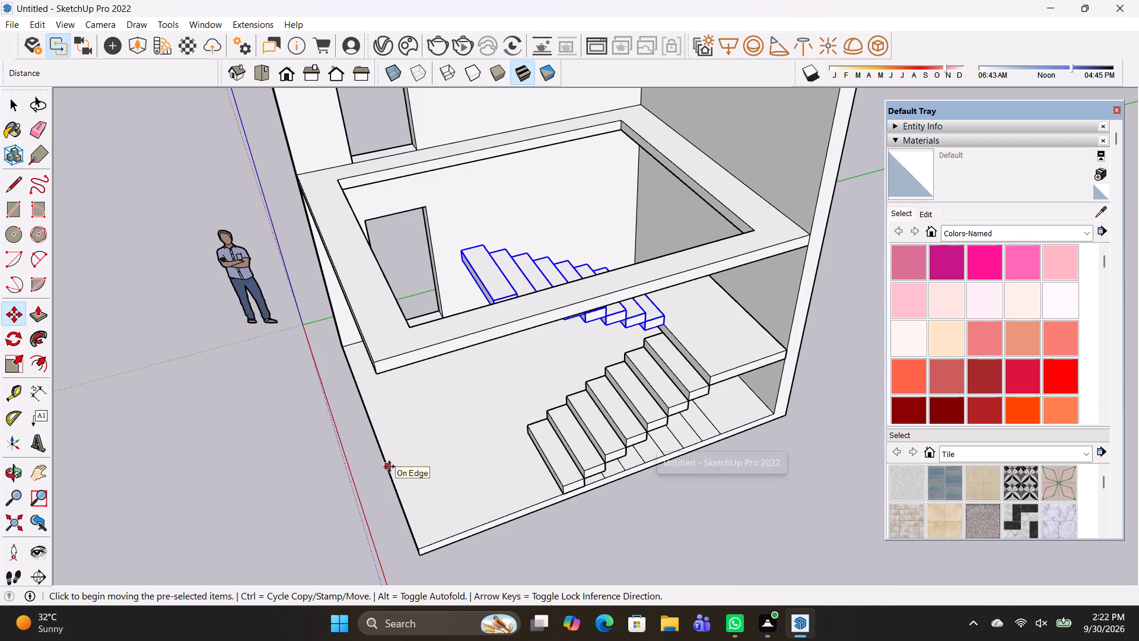
scroll(440, 256, up, 1)
middle_drag(448, 264, 555, 252)
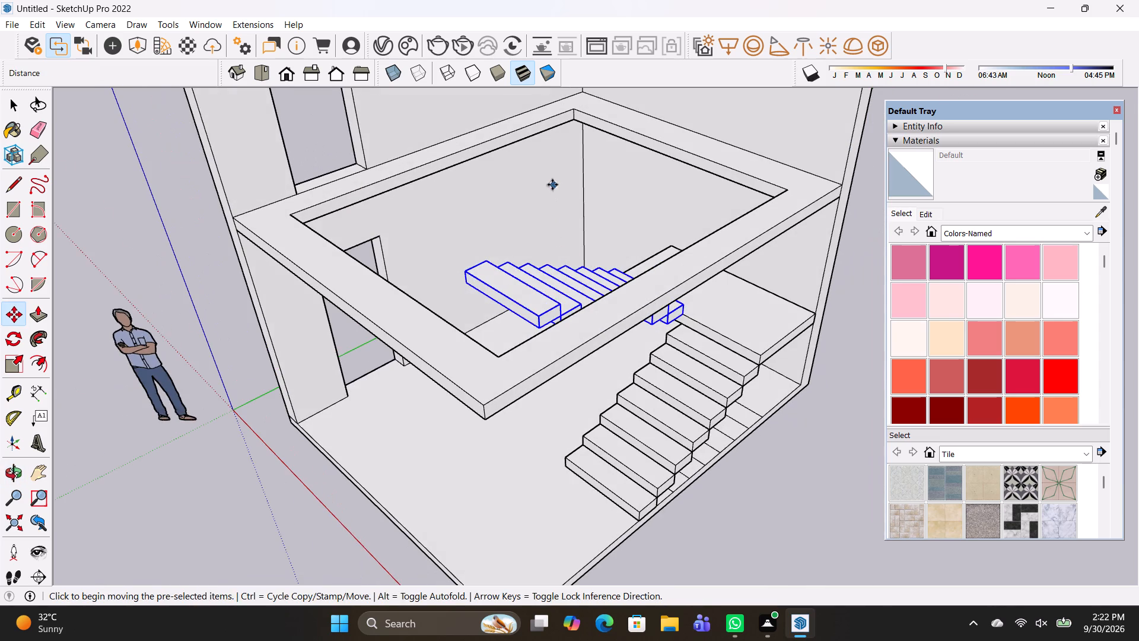
middle_drag(607, 296, 572, 280)
scroll(829, 298, up, 2)
scroll(762, 313, up, 1)
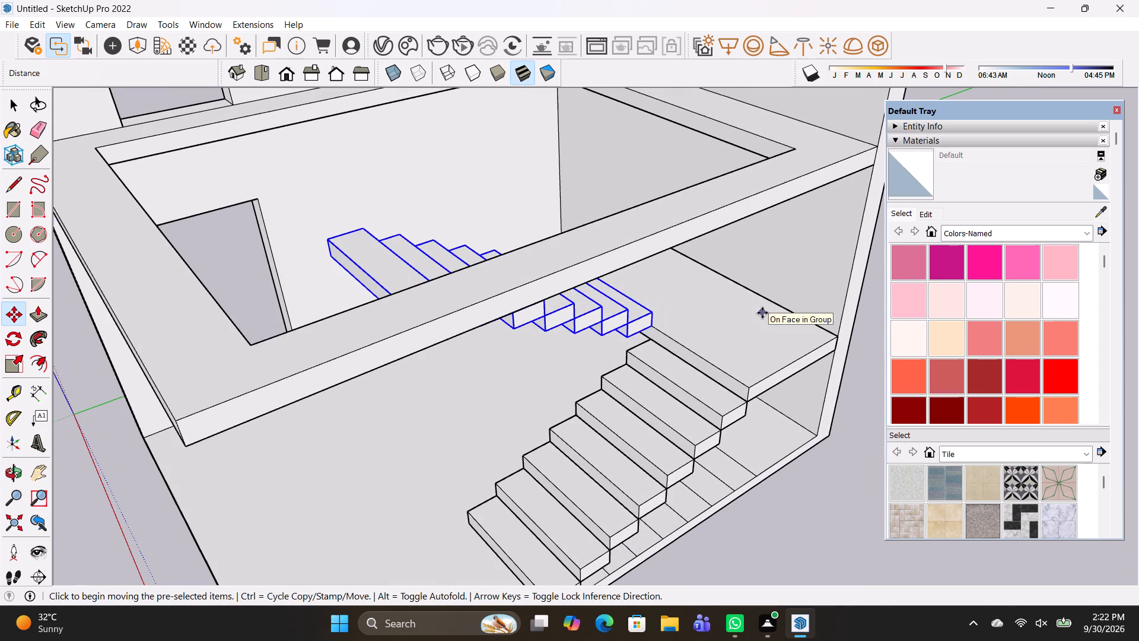
middle_drag(455, 280, 317, 188)
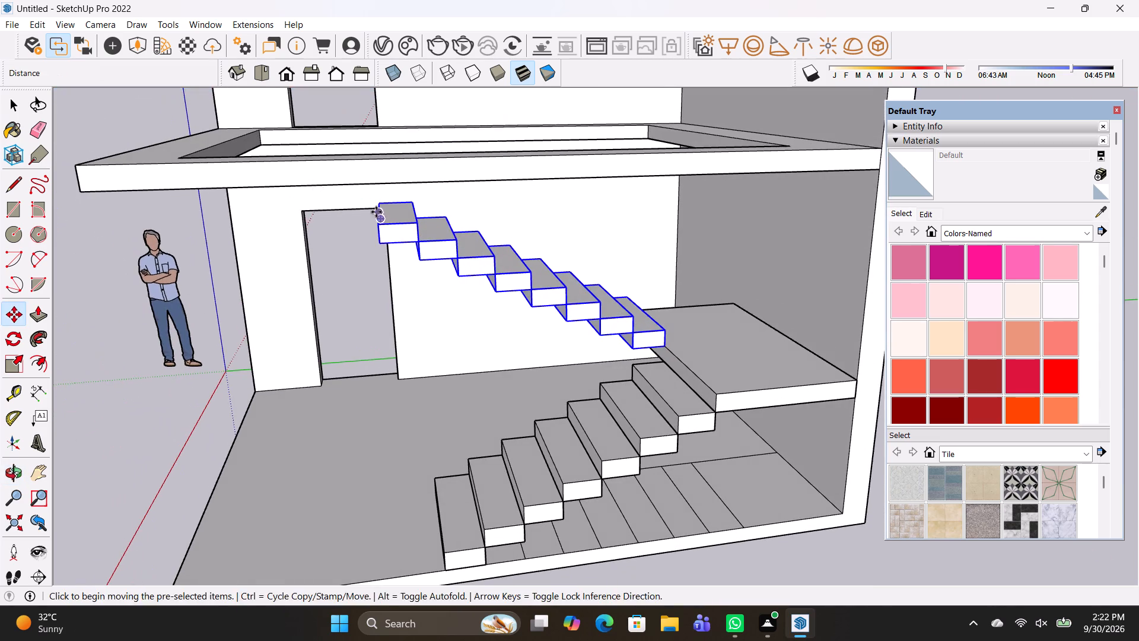
middle_drag(384, 193, 371, 157)
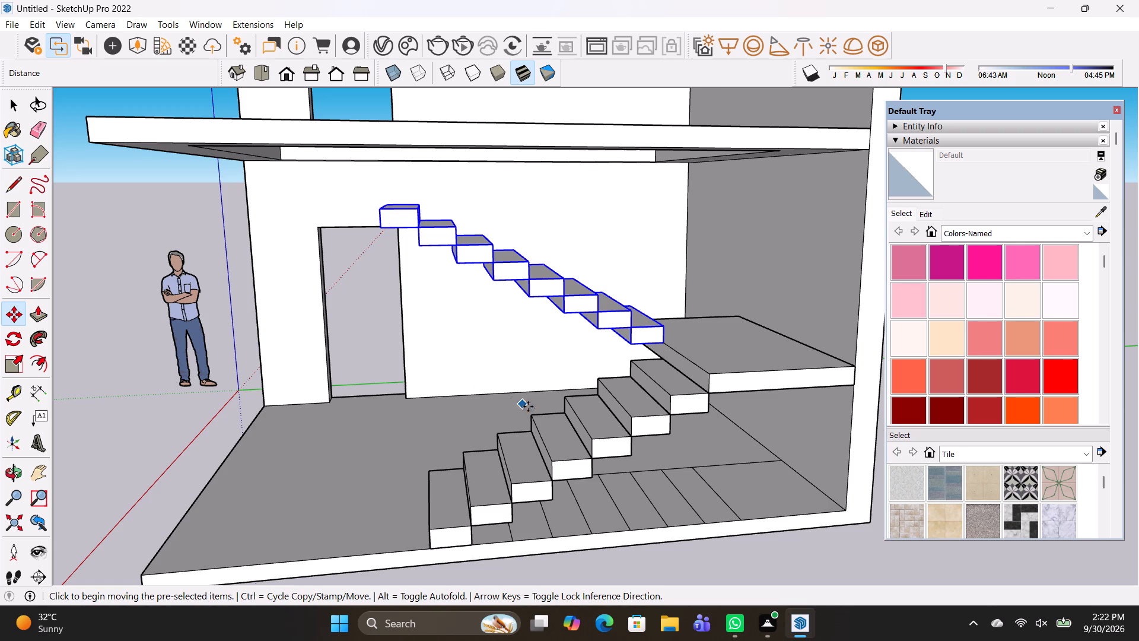
middle_drag(497, 378, 472, 329)
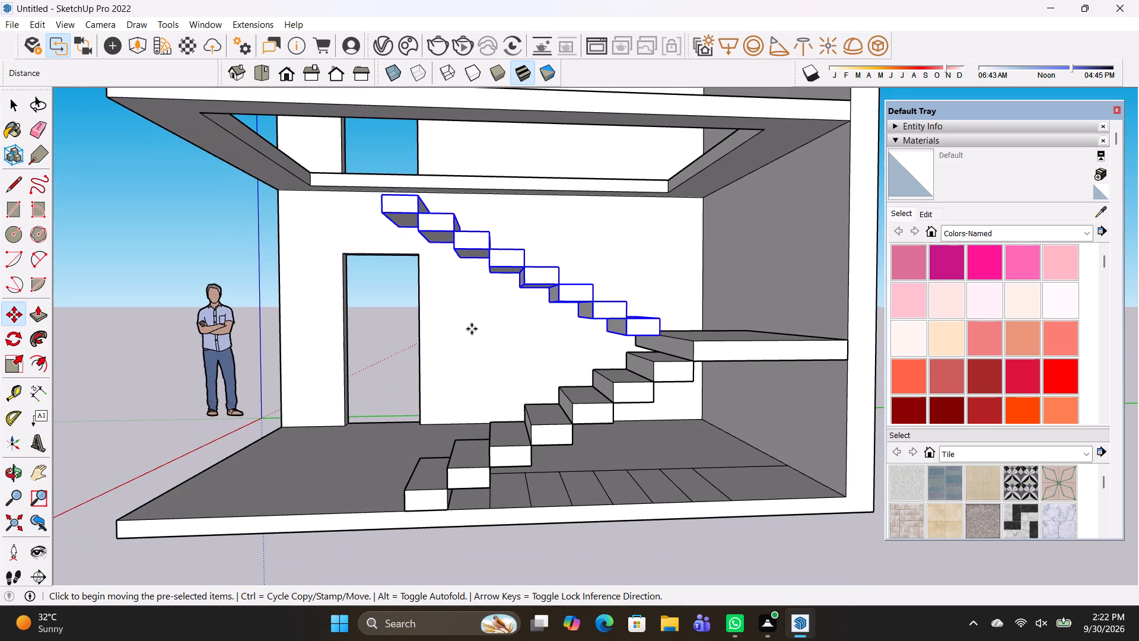
Undo the second flight together with its edits, the landing extension and the stair opening, back to the first flight and landing.
key(ctrl+z)
key(ctrl+z)
key(ctrl+z)
key(ctrl+z)
key(ctrl+z)
key(ctrl+z)
key(ctrl+z)
key(ctrl+z)
key(ctrl+z)
key(ctrl+z)
key(ctrl+z)
key(ctrl+z)
key(ctrl+z)
key(ctrl+z)
key(ctrl+z)
key(ctrl+z)
key(ctrl+z)
key(ctrl+z)
key(ctrl+z)
key(ctrl+z)
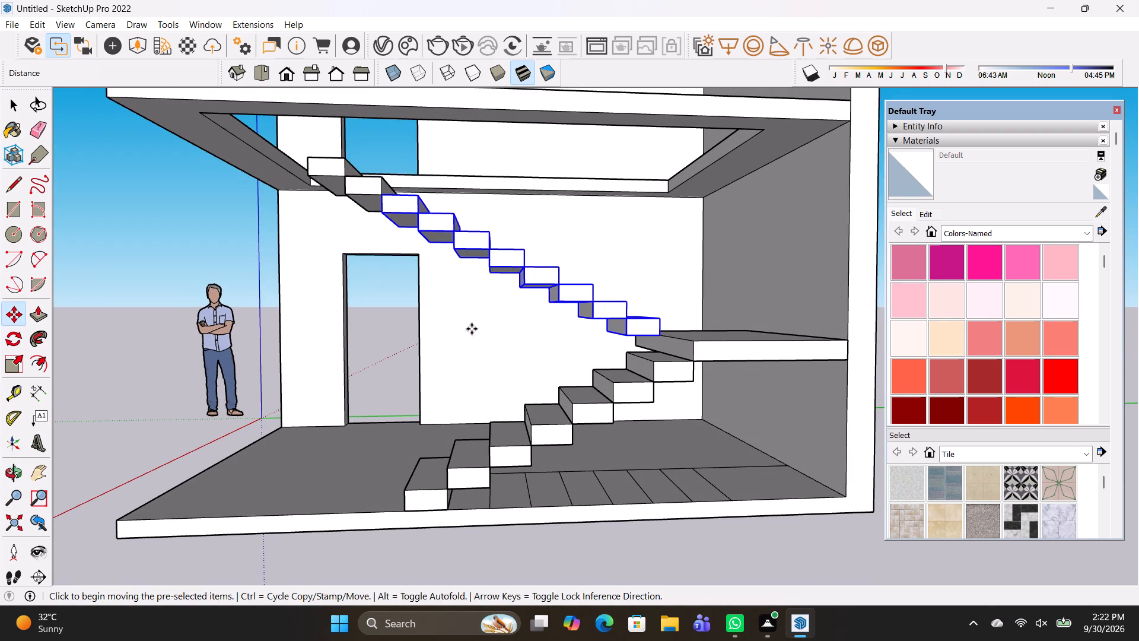
key(ctrl+z)
key(ctrl+z)
key(ctrl+z)
key(ctrl+z)
key(ctrl+z)
key(ctrl+z)
key(ctrl+z)
key(ctrl+z)
key(ctrl+z)
key(ctrl+z)
key(ctrl+z)
key(ctrl+z)
key(ctrl+z)
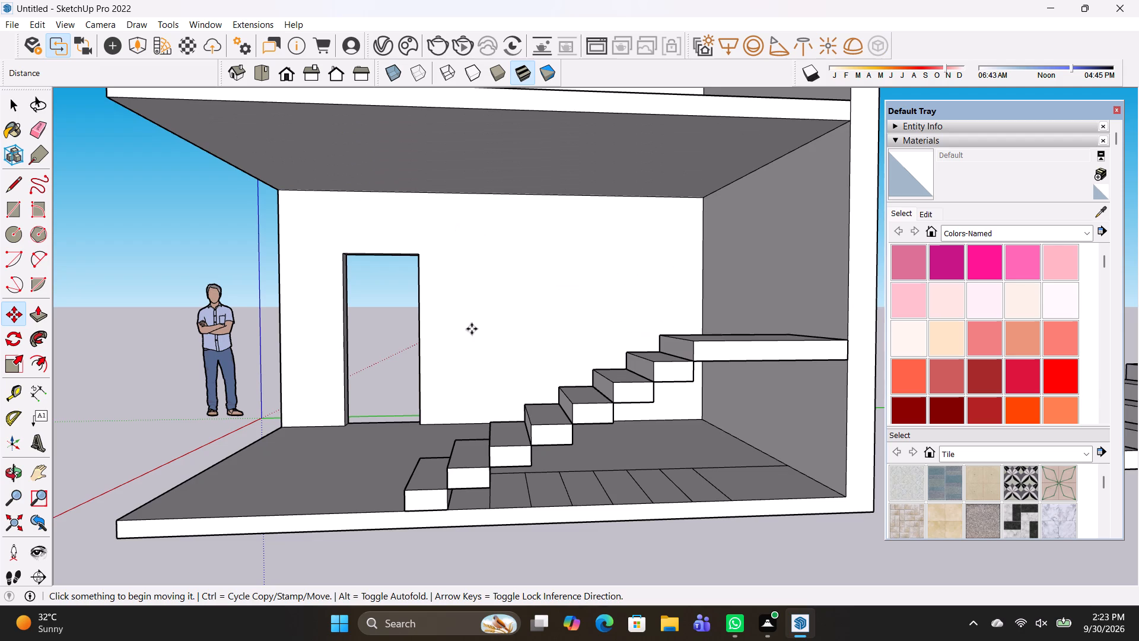
Undo the landing, the first flight and the stair layout lines on the ground floor, back to the empty storeys.
key(Escape)
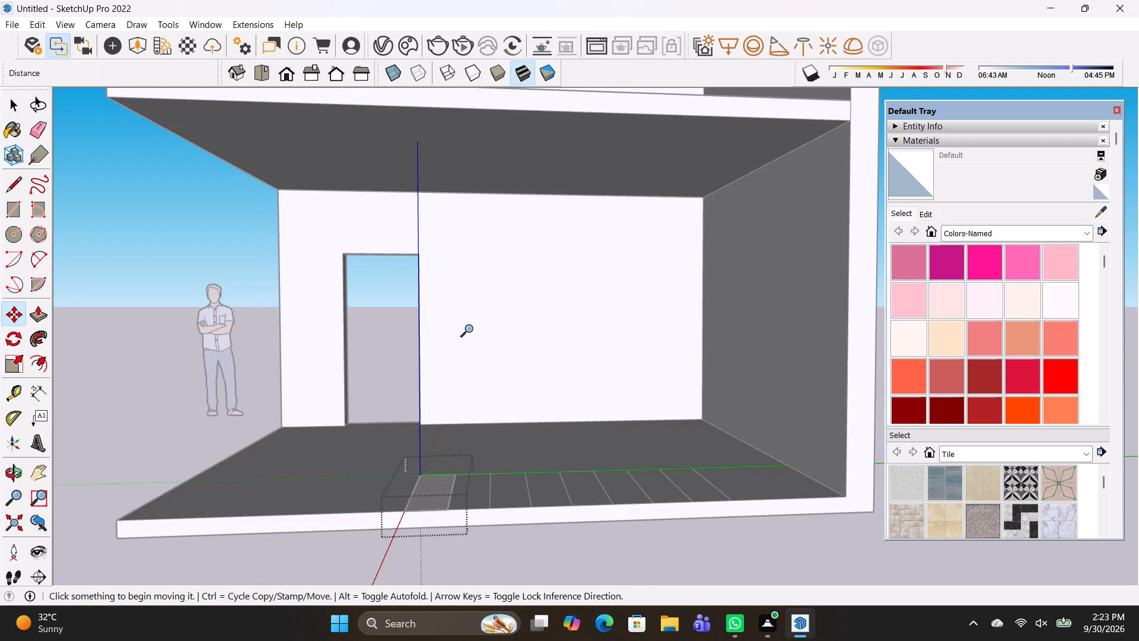
key(ctrl+z)
key(ctrl+z)
key(ctrl+z)
key(ctrl+z)
key(ctrl+z)
key(ctrl+z)
key(ctrl+z)
key(ctrl+z)
key(ctrl+z)
key(ctrl+z)
key(ctrl+z)
key(ctrl+z)
key(ctrl+z)
key(ctrl+z)
key(ctrl+z)
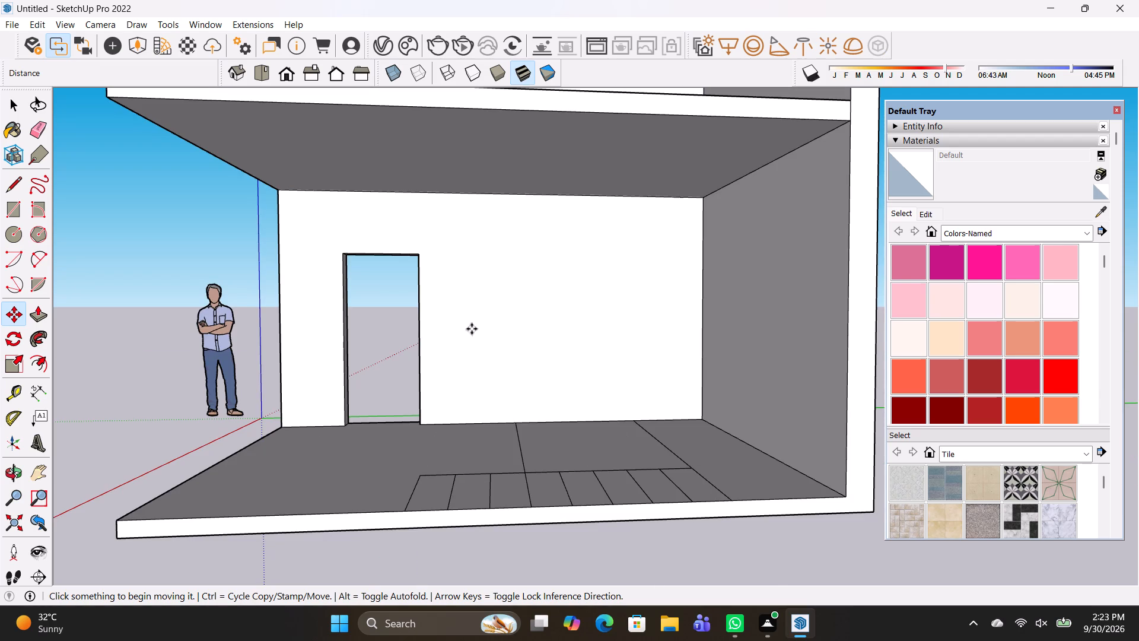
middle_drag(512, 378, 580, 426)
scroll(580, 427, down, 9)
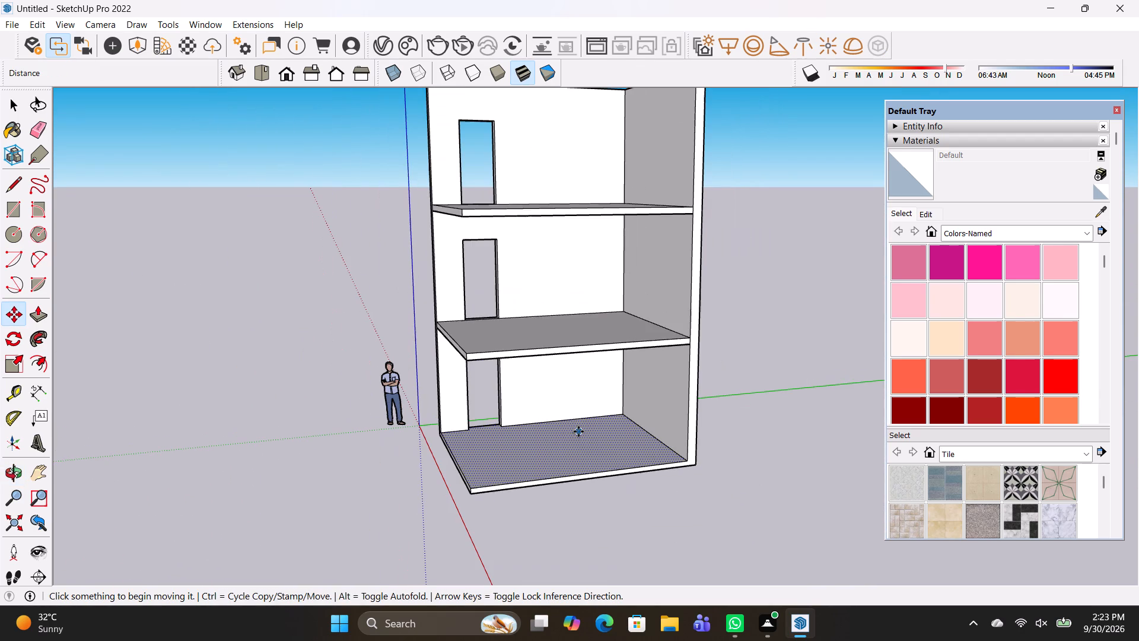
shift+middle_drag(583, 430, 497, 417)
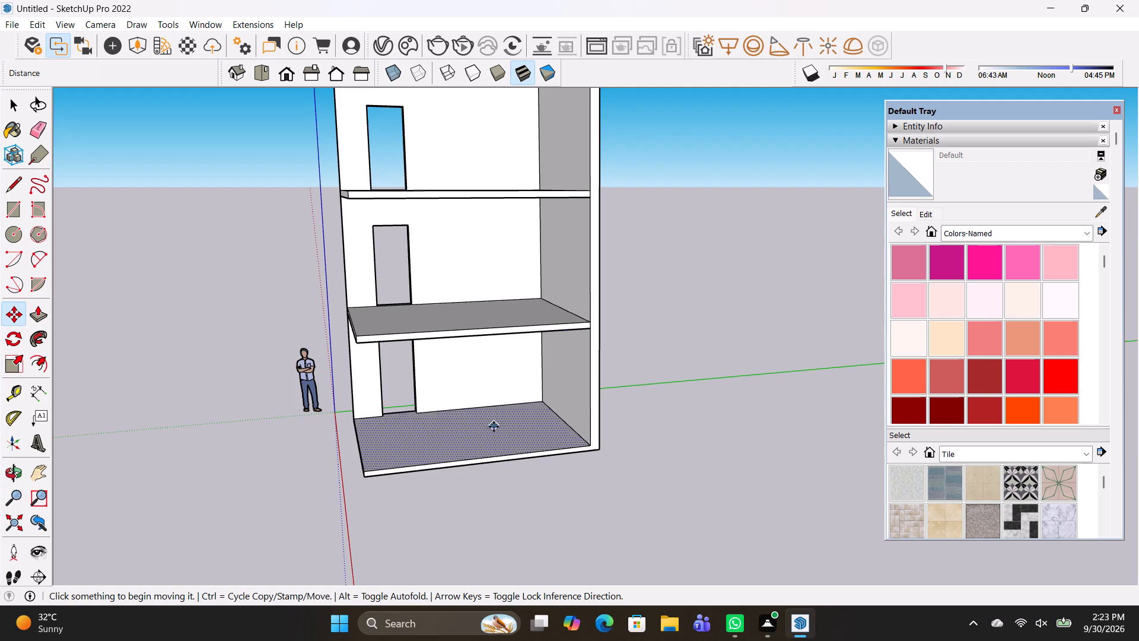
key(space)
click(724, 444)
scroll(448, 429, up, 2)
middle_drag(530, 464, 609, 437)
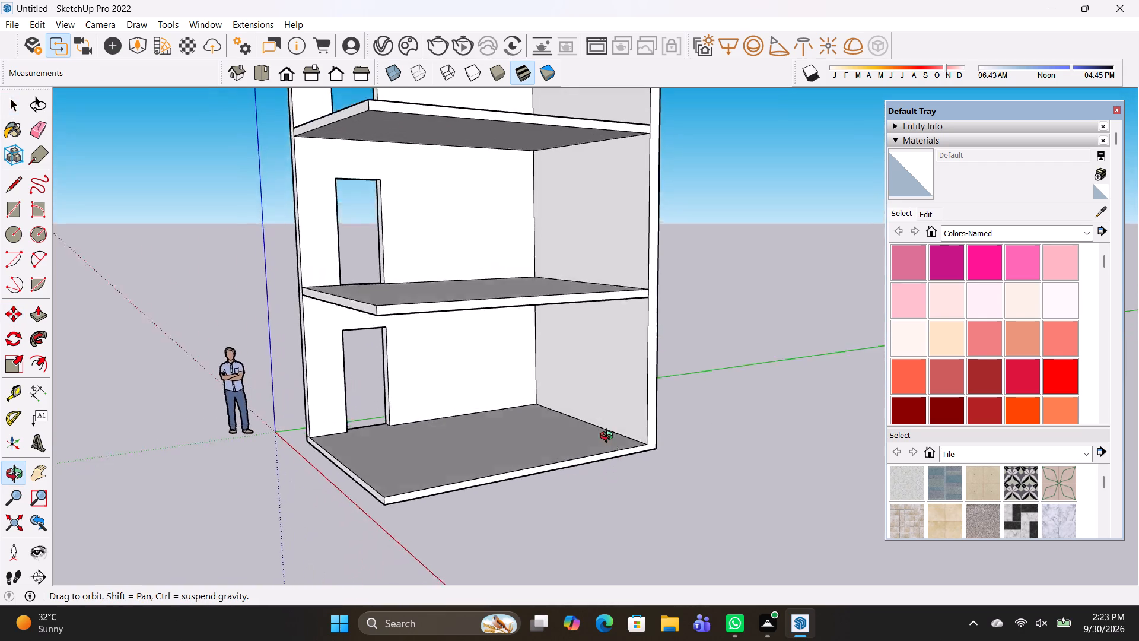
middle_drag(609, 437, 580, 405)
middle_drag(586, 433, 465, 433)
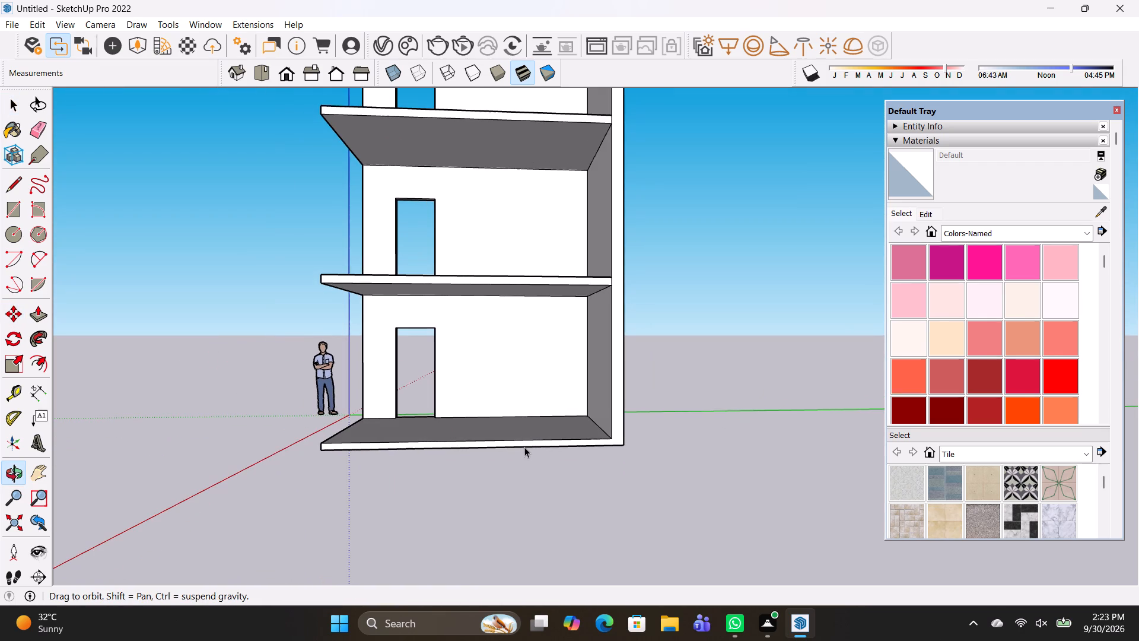
Copy the ground-floor slab's front top edge and the adjoining vertical wall edge about 25' 1/8" outside the building along the green axis.
click(528, 437)
click(532, 440)
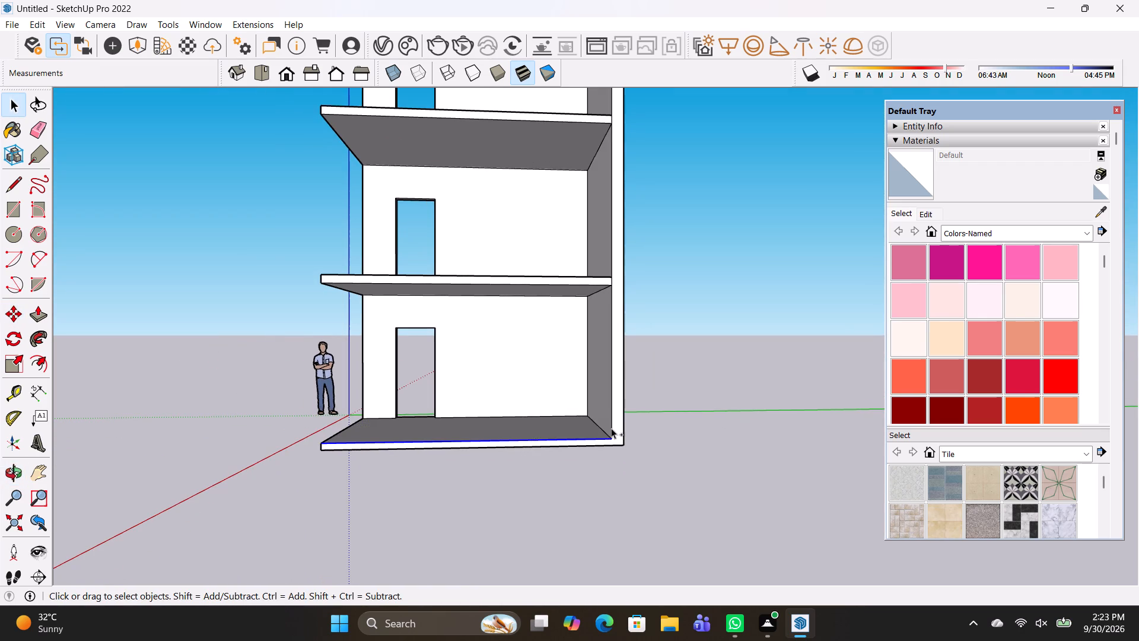
ctrl+click(611, 424)
key(m)
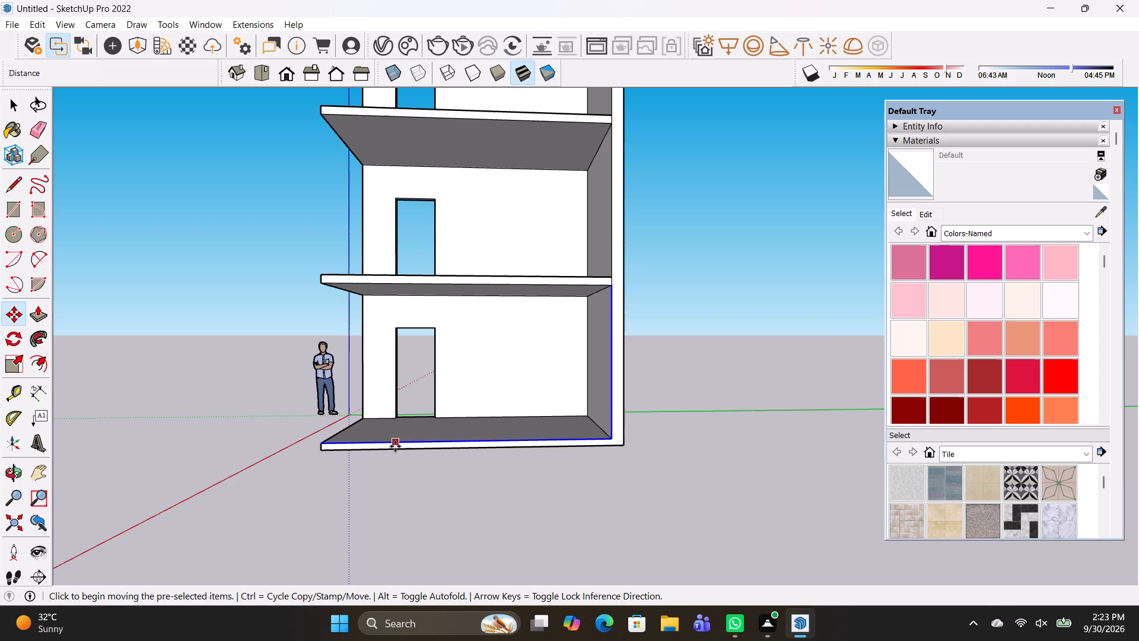
click(395, 446)
shift+middle_drag(694, 437, 436, 437)
click(638, 433)
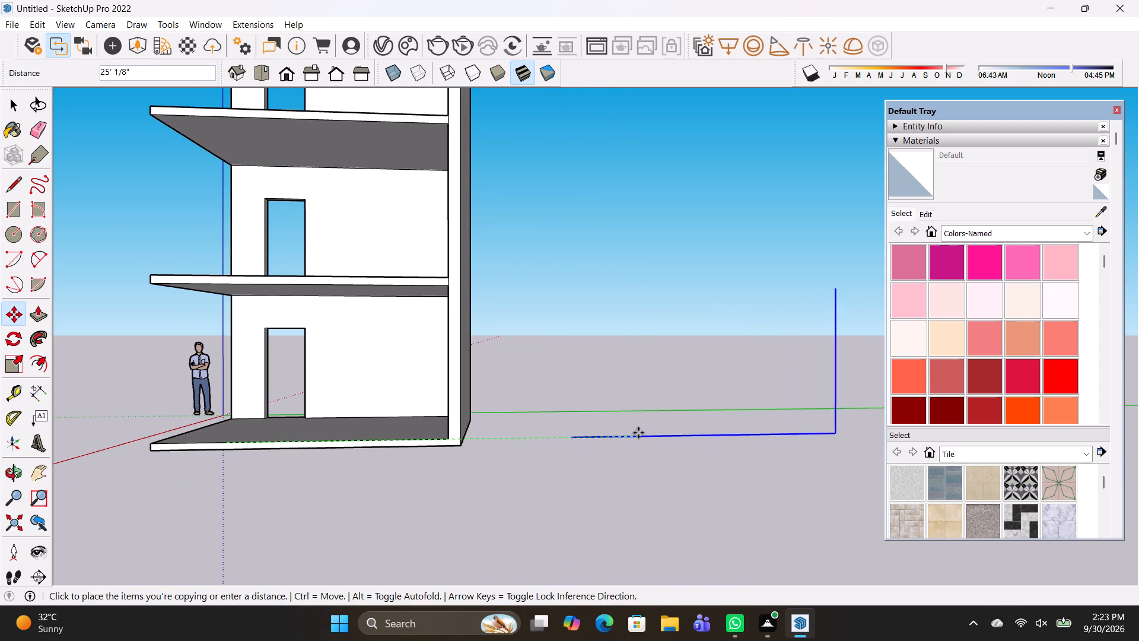
middle_drag(631, 430, 613, 418)
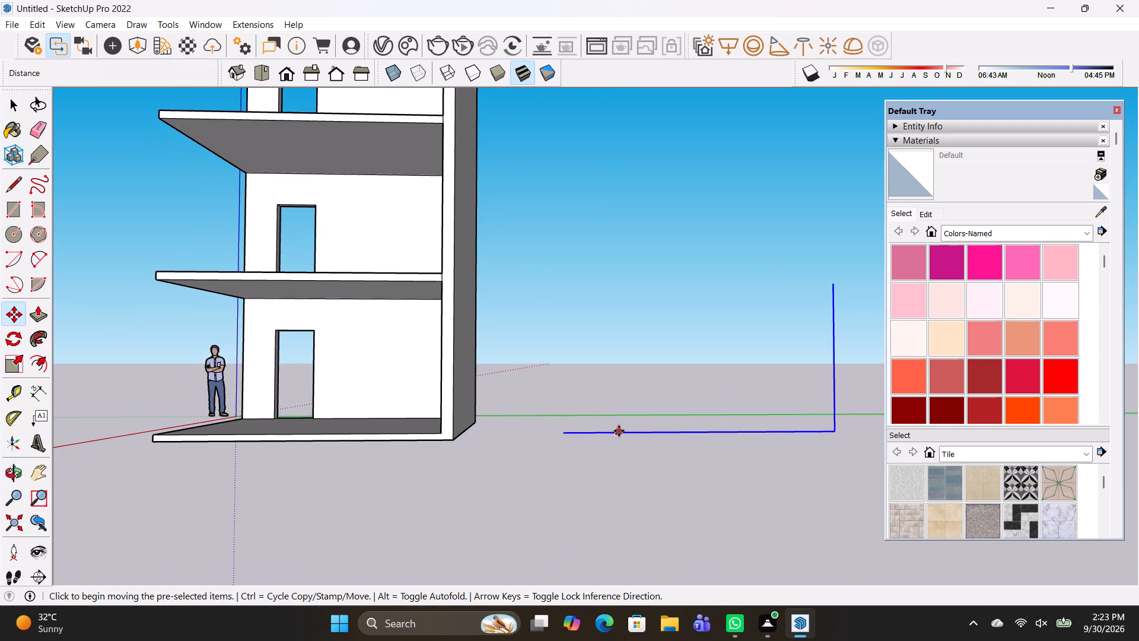
Draw the first stair step on the copied floor line with a 7" riser and a 1' tread.
key(space)
text(L)
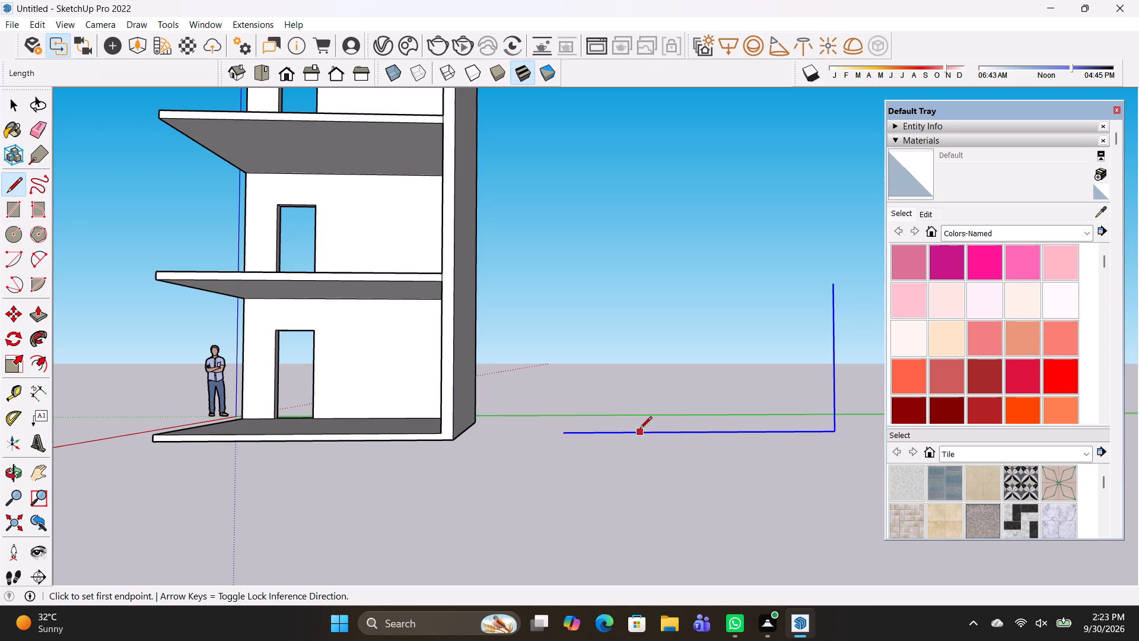
click(661, 431)
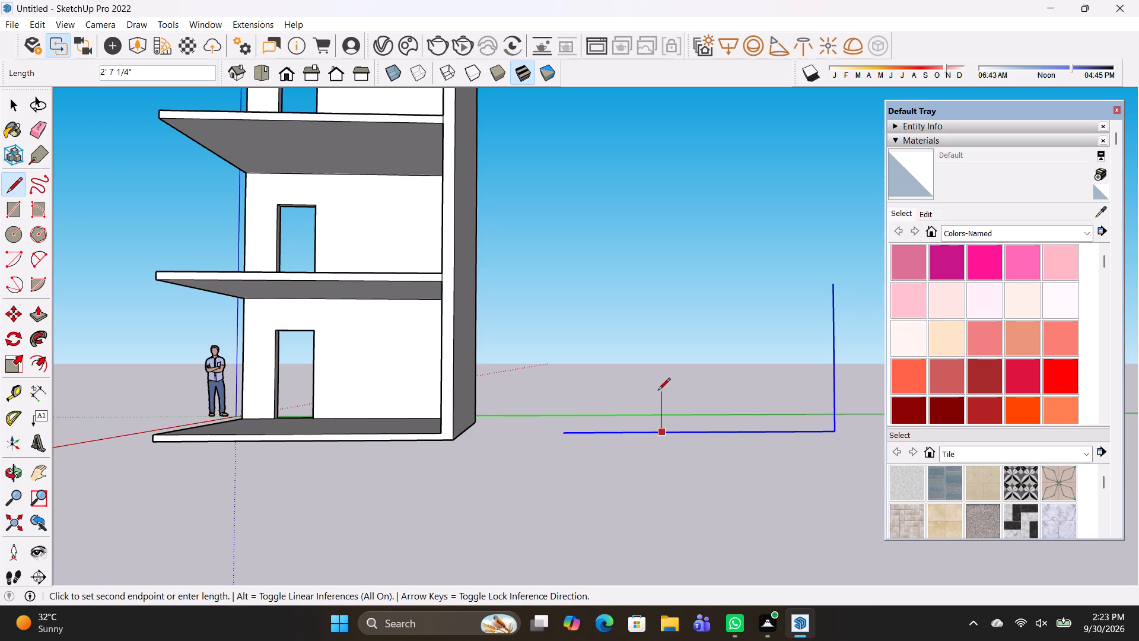
text(7")
key(Return)
scroll(684, 426, up, 7)
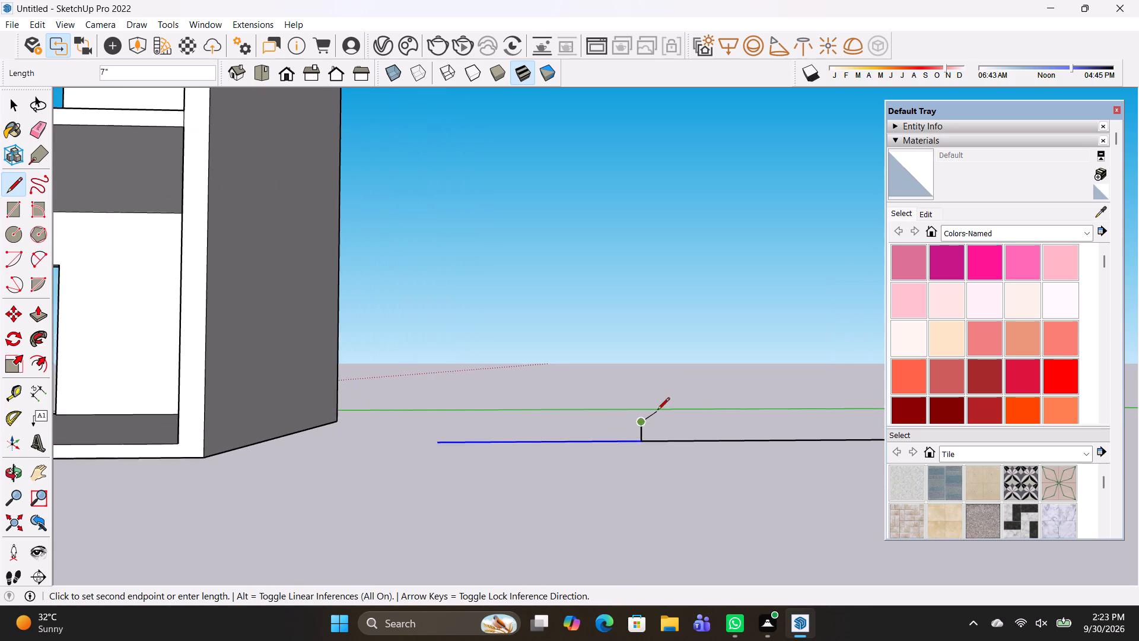
text(1')
key(Return)
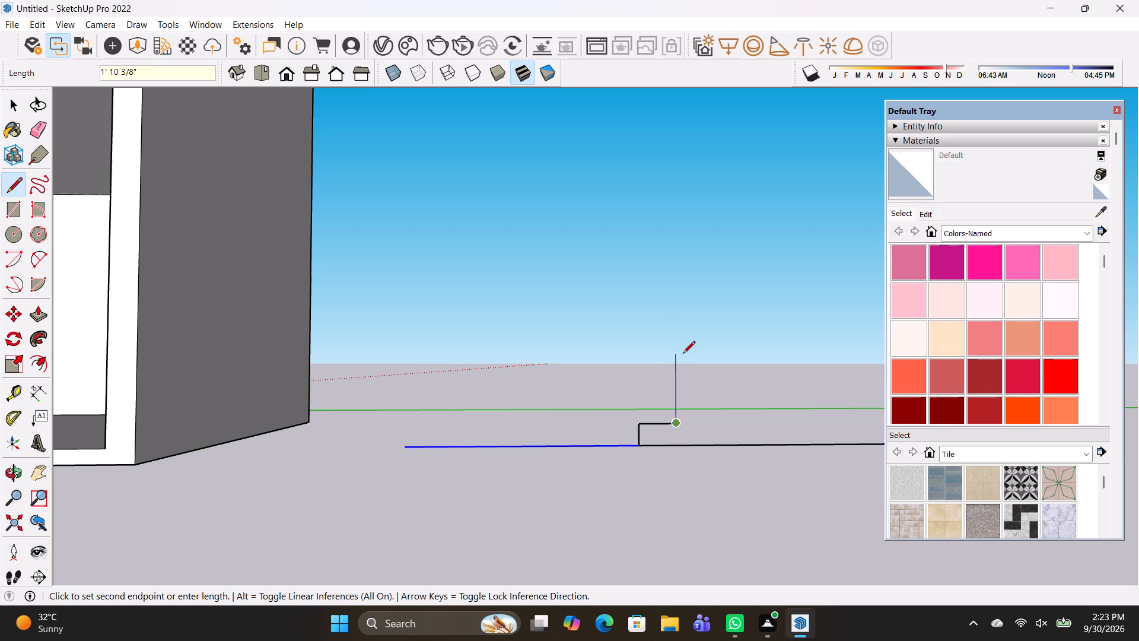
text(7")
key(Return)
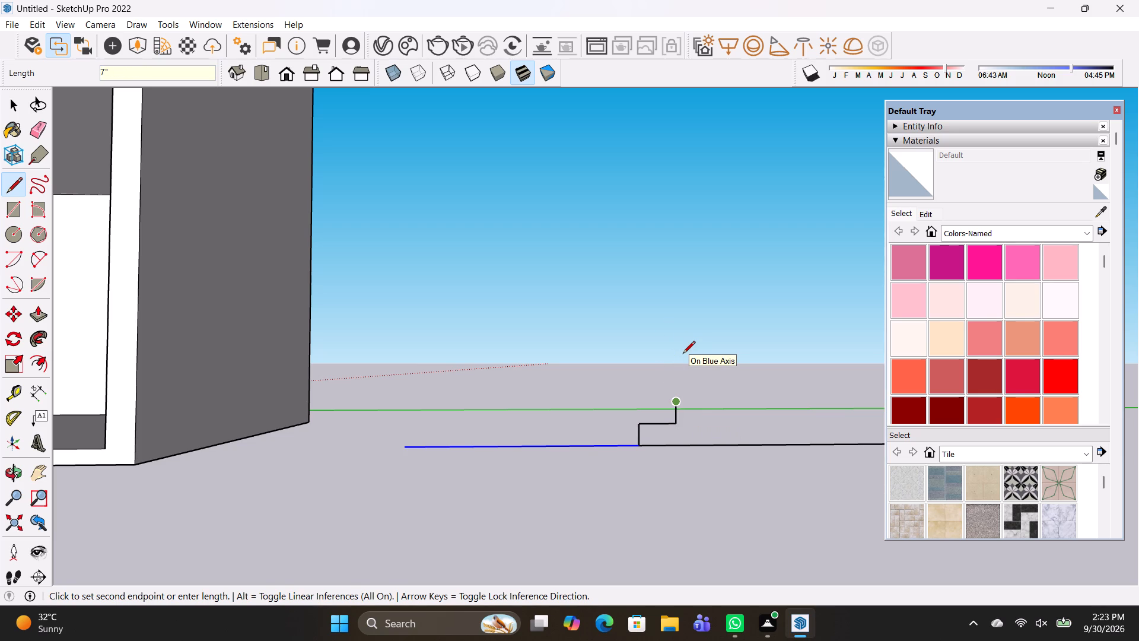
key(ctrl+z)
Copy the riser-and-tread profile from its foot to the tread's end and repeat it 8 times up the flight.
scroll(647, 447, up, 1)
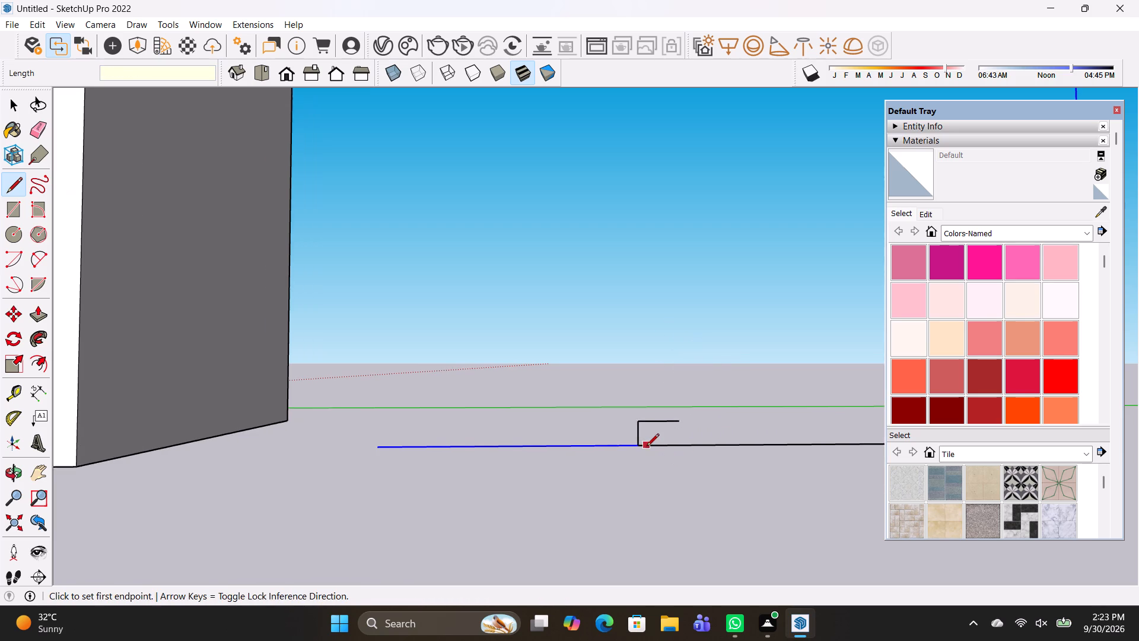
scroll(647, 447, up, 1)
key(space)
drag(650, 437, 598, 391)
key(m)
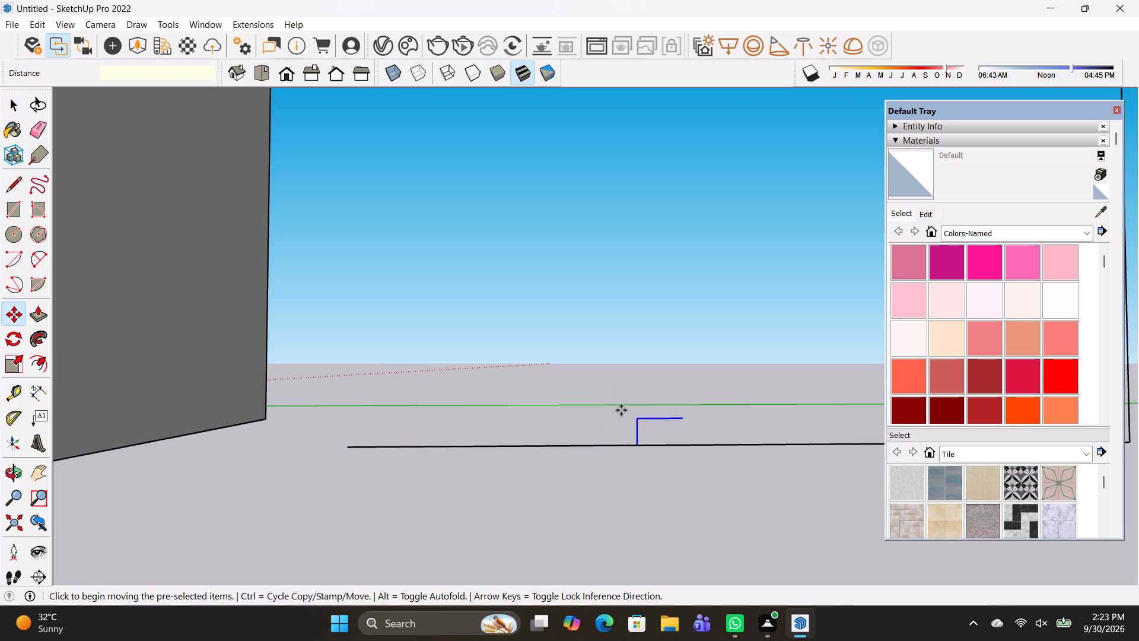
click(637, 443)
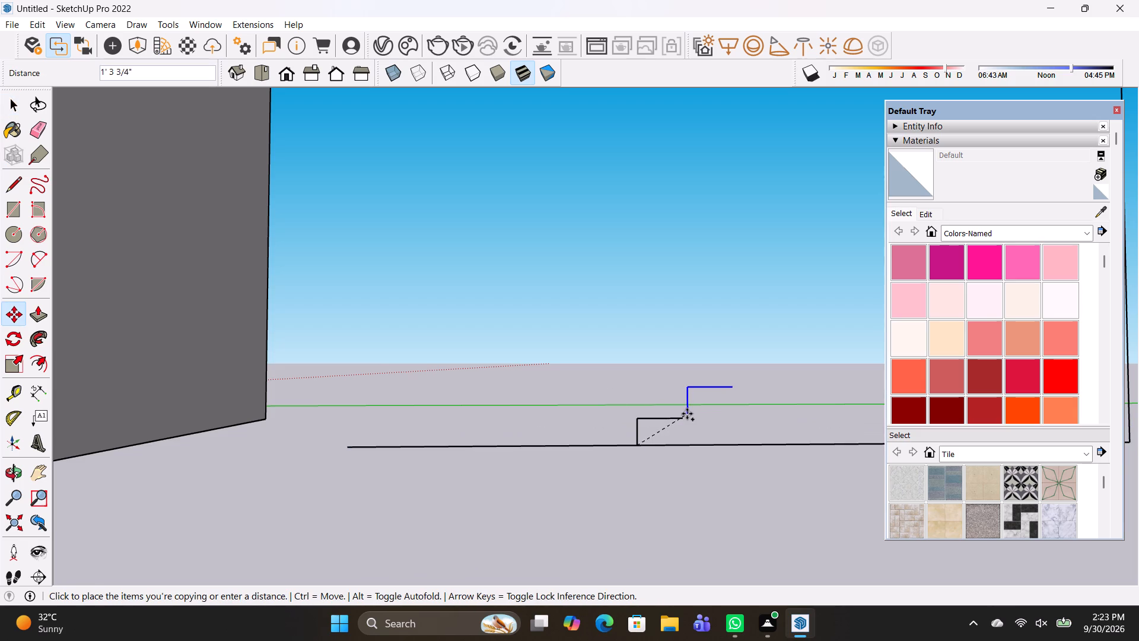
click(682, 420)
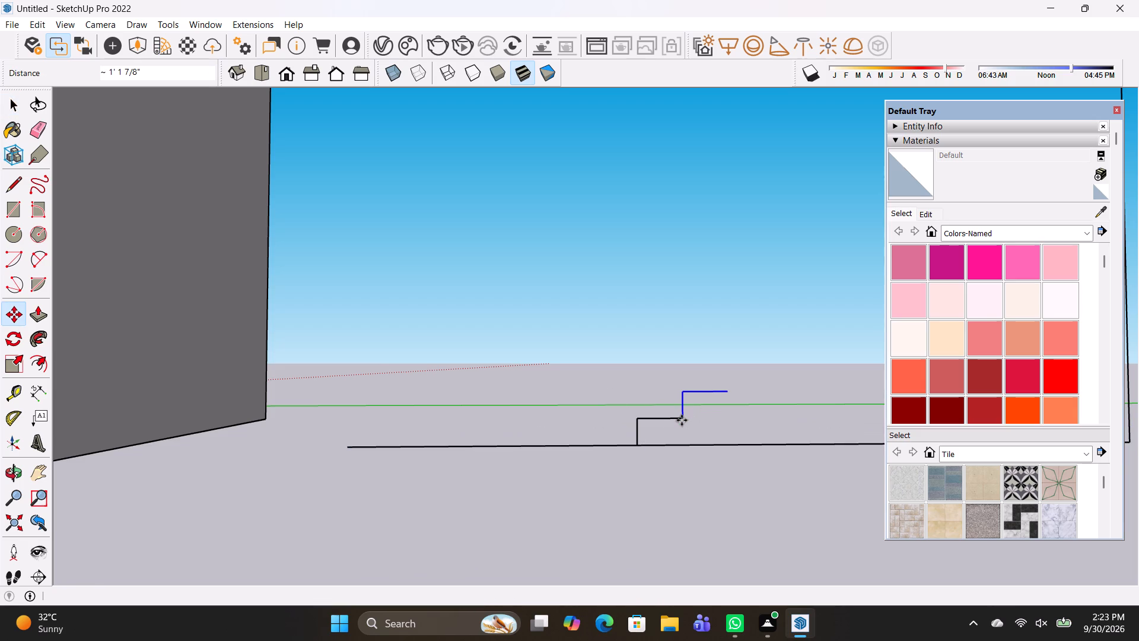
key(shift+asterisk)
key(8)
key(Return)
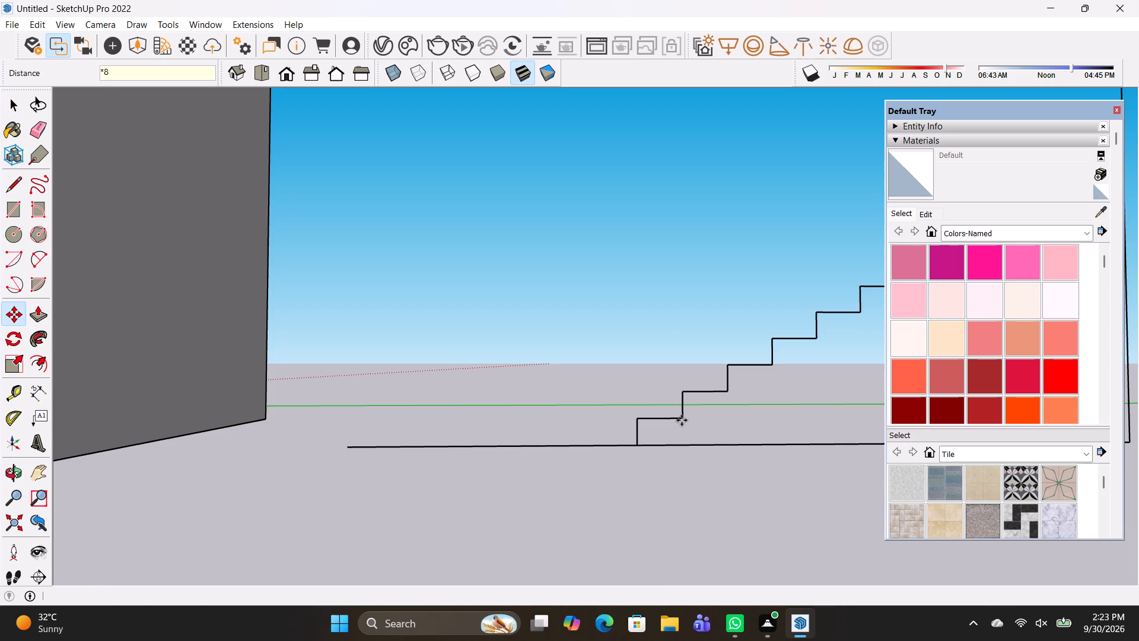
Draw the landing line from the top tread's end to the vertical wall line, closing the stair profile.
scroll(663, 330, down, 10)
shift+middle_drag(667, 328, 491, 335)
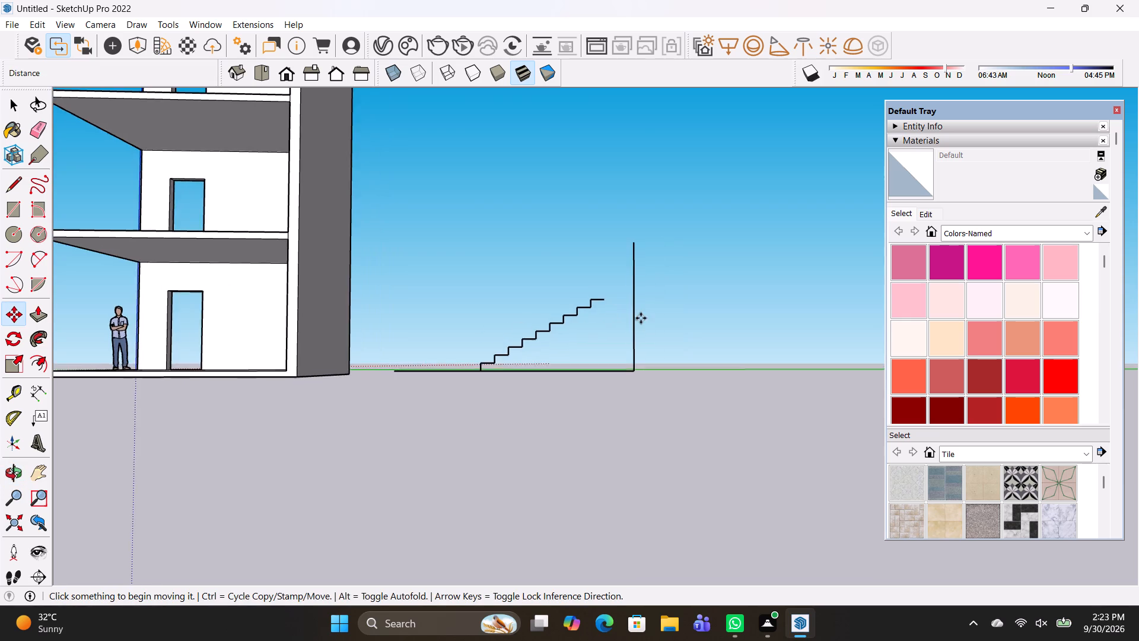
scroll(641, 318, up, 6)
key(l)
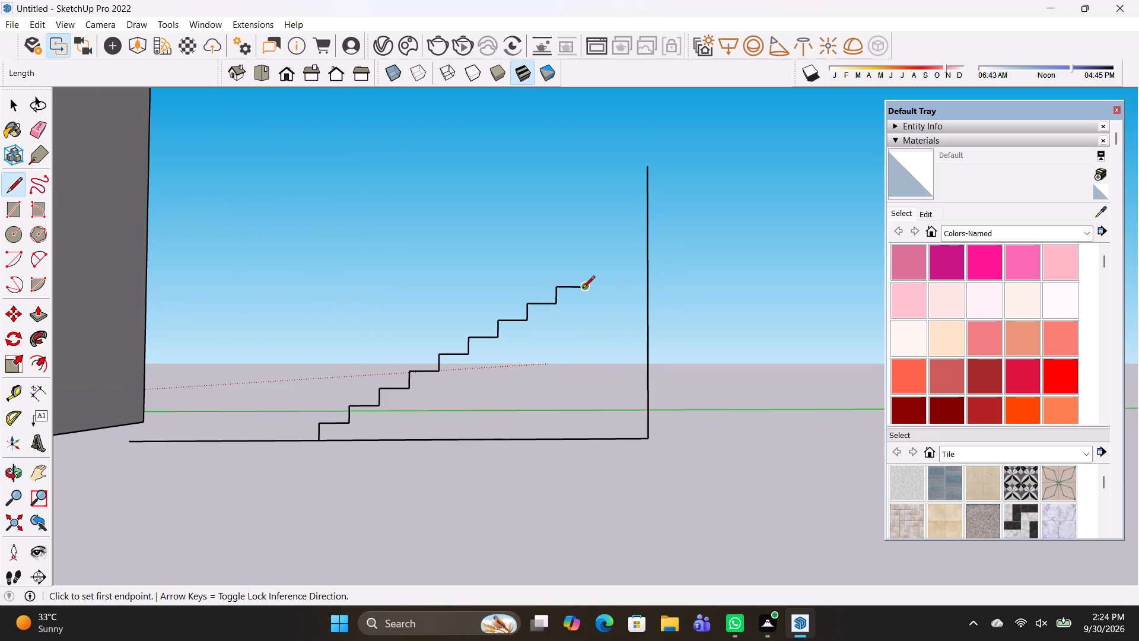
click(583, 289)
click(651, 288)
middle_drag(629, 335, 650, 375)
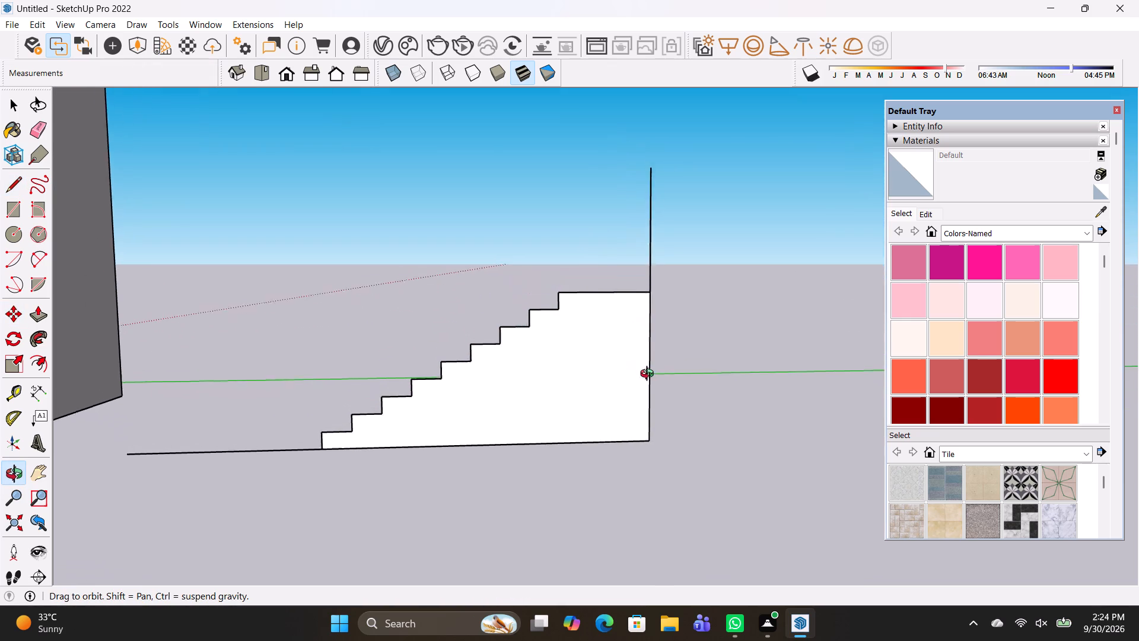
middle_drag(650, 375, 673, 373)
Copy the landing line 8" straight down to mark the underside of the landing.
key(space)
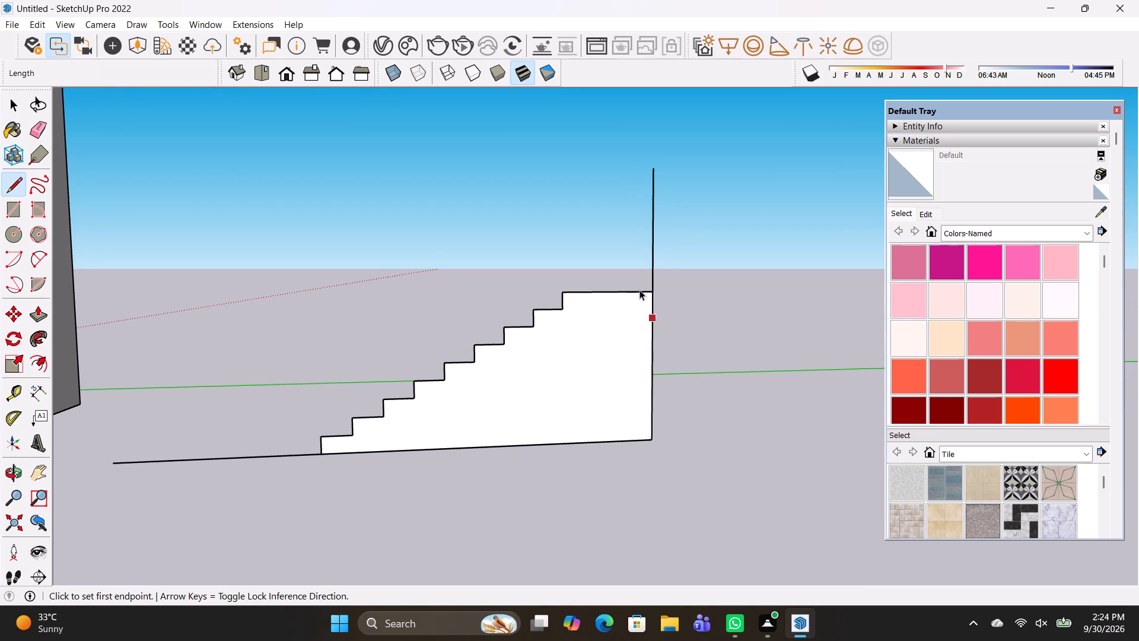
click(640, 290)
click(640, 293)
key(m)
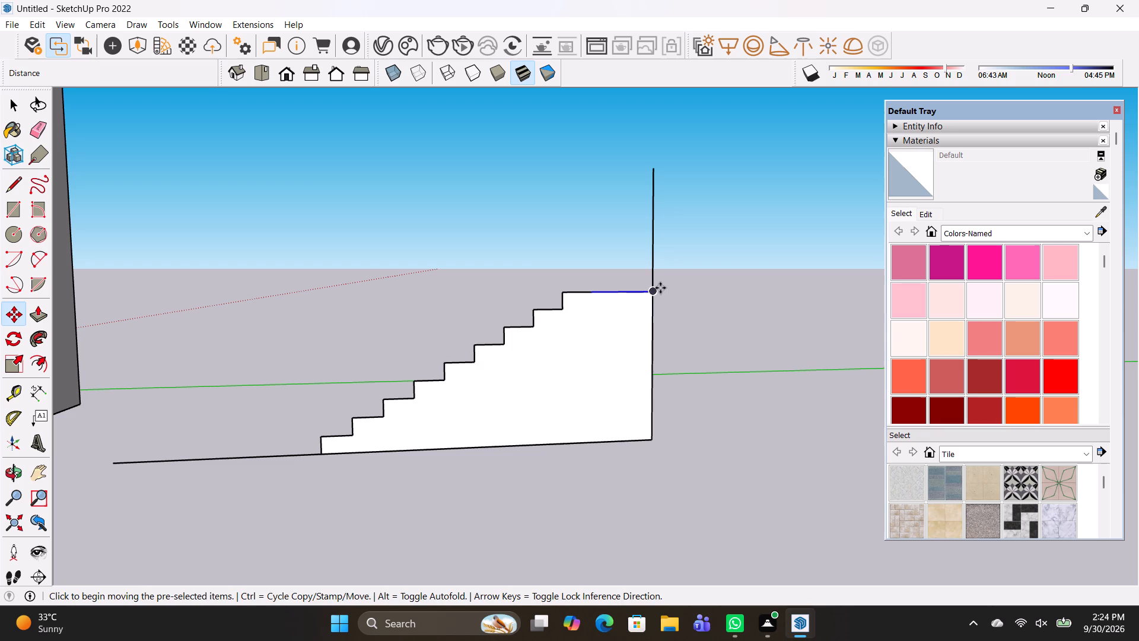
click(658, 288)
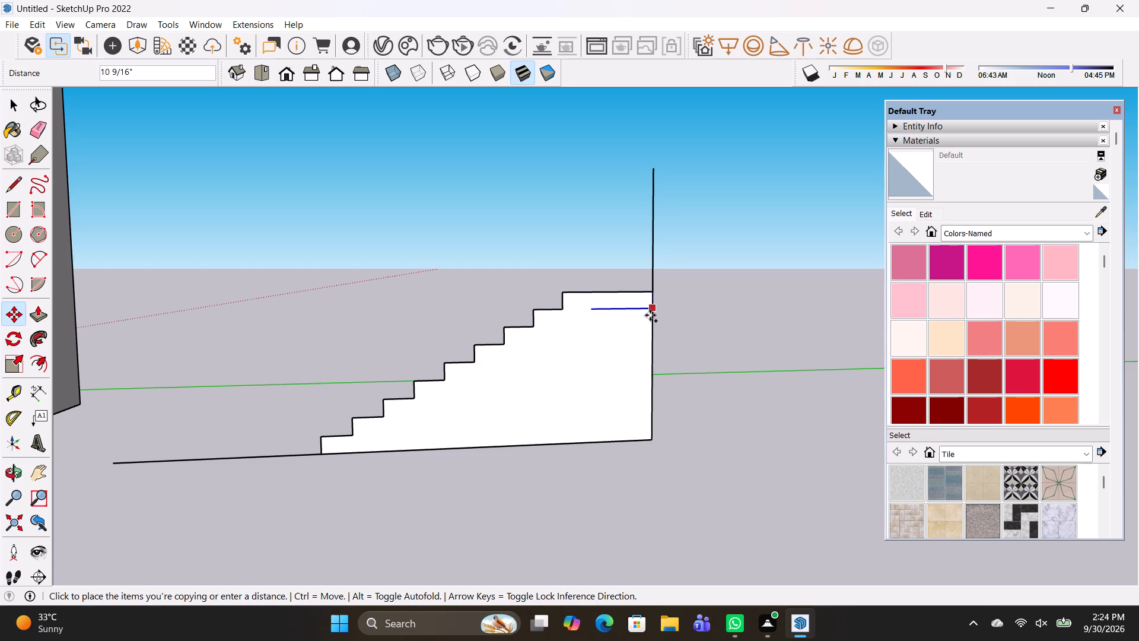
text(8")
key(Return)
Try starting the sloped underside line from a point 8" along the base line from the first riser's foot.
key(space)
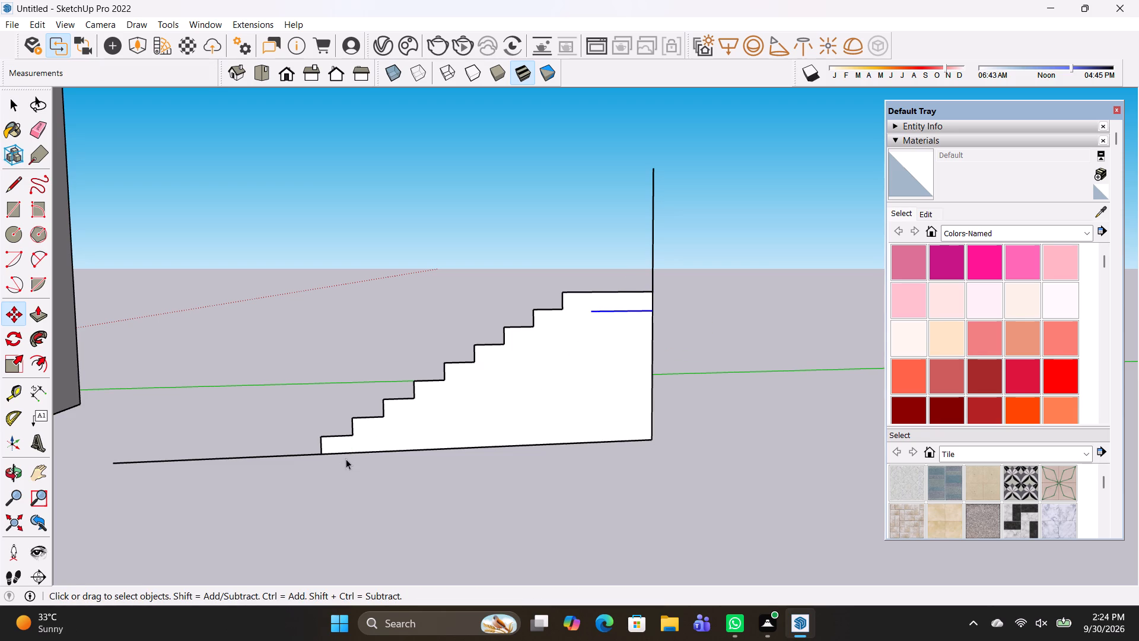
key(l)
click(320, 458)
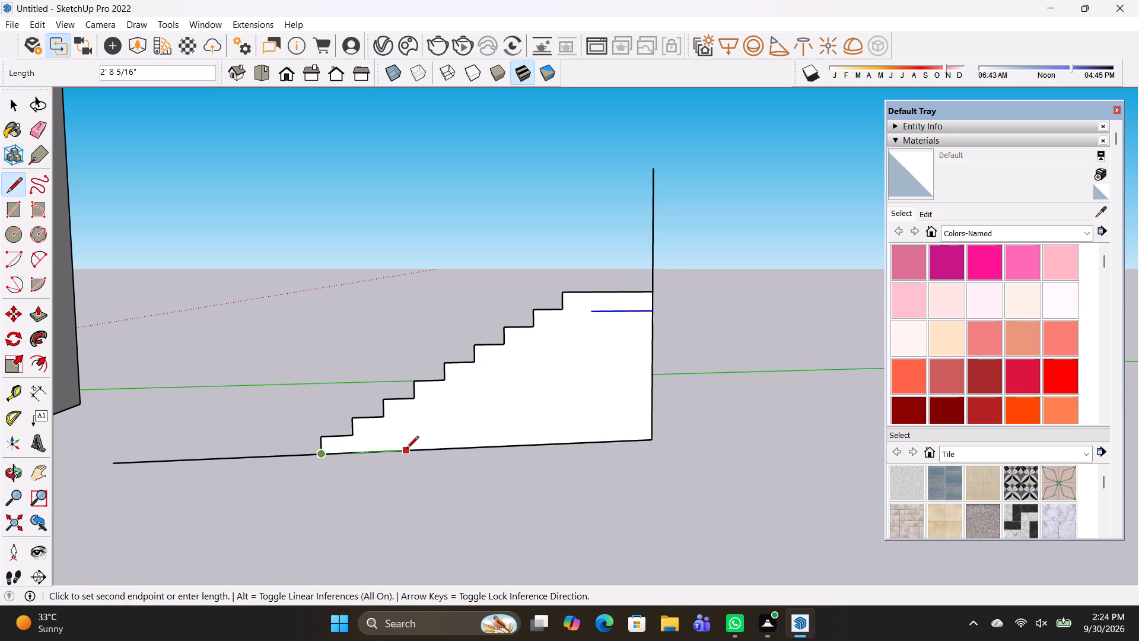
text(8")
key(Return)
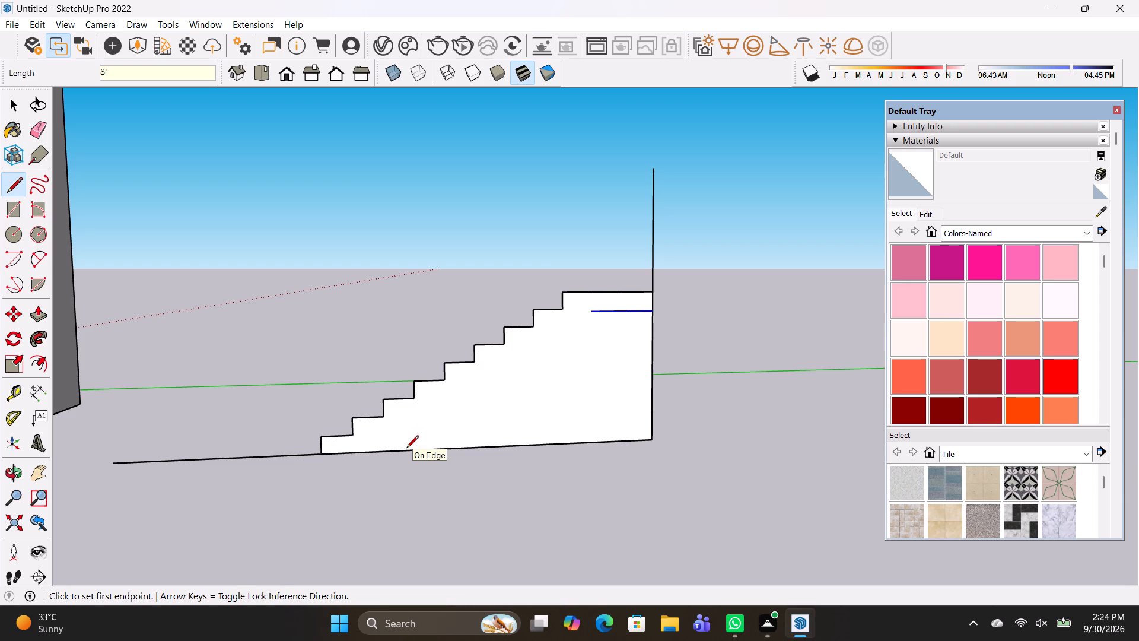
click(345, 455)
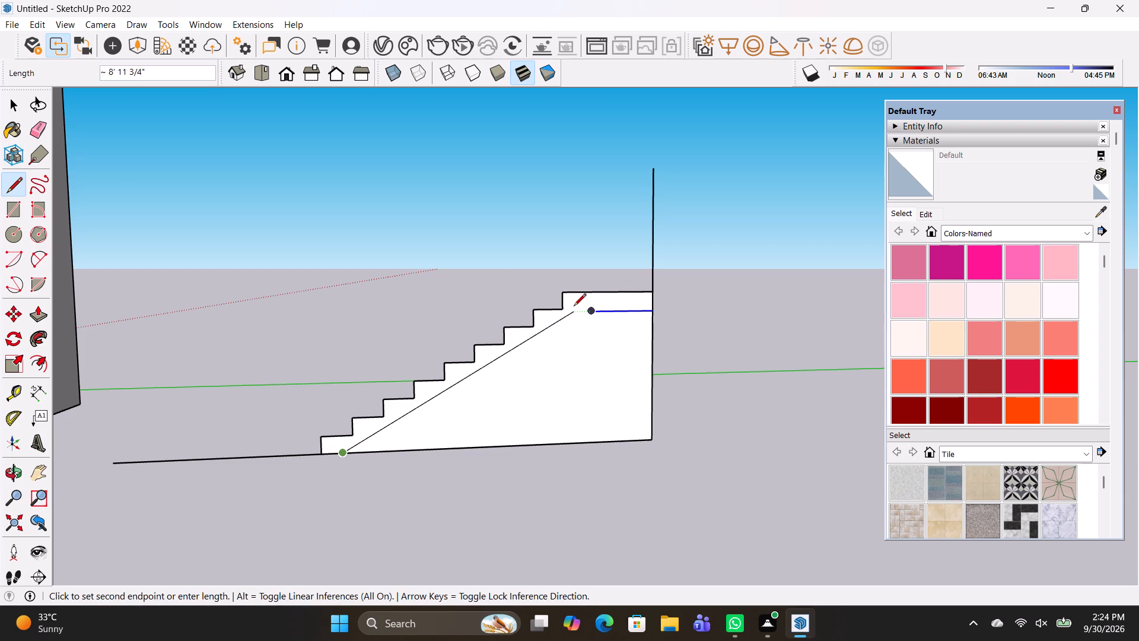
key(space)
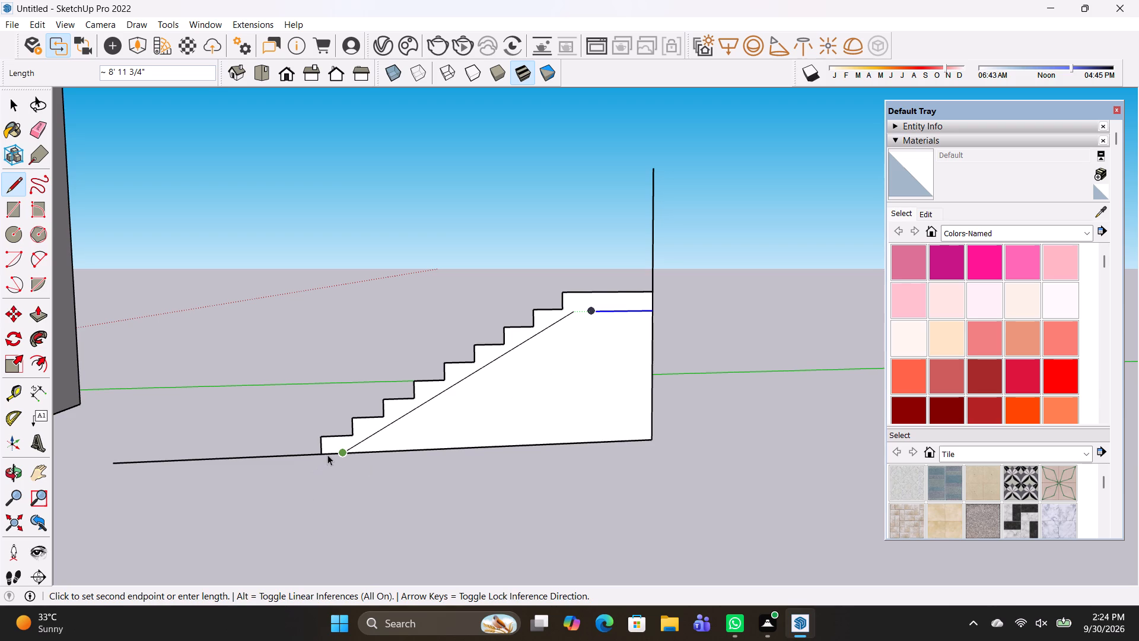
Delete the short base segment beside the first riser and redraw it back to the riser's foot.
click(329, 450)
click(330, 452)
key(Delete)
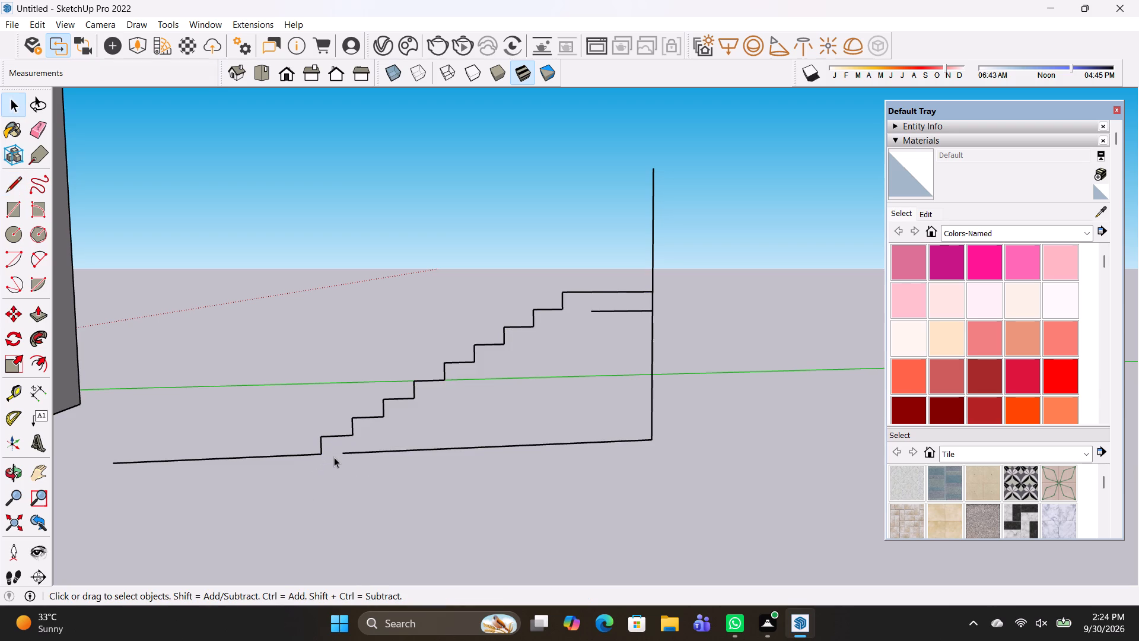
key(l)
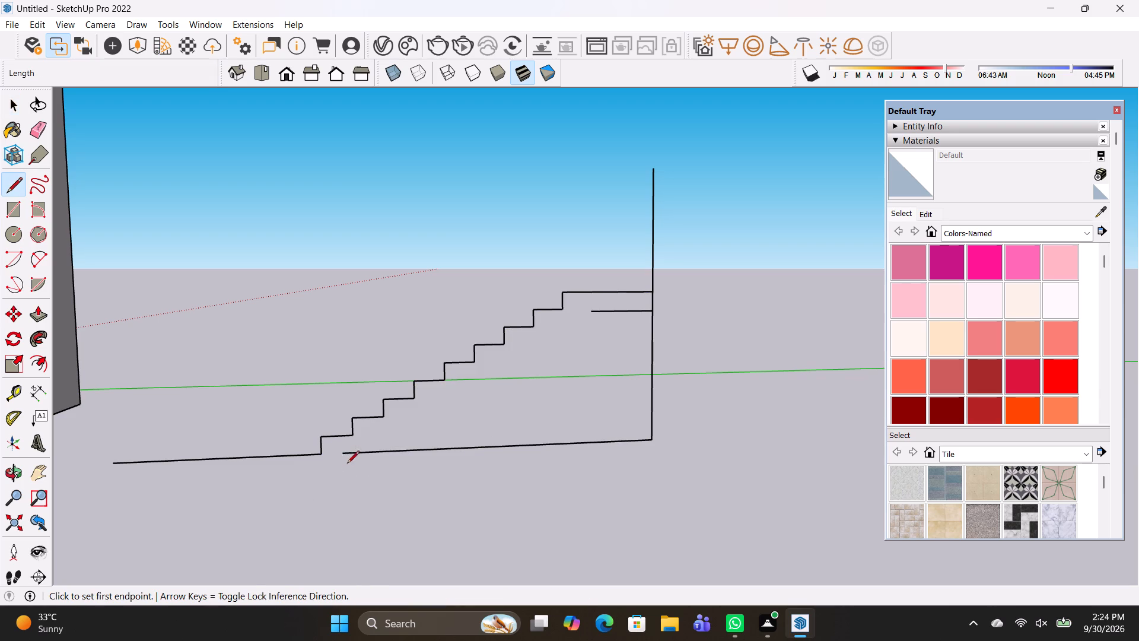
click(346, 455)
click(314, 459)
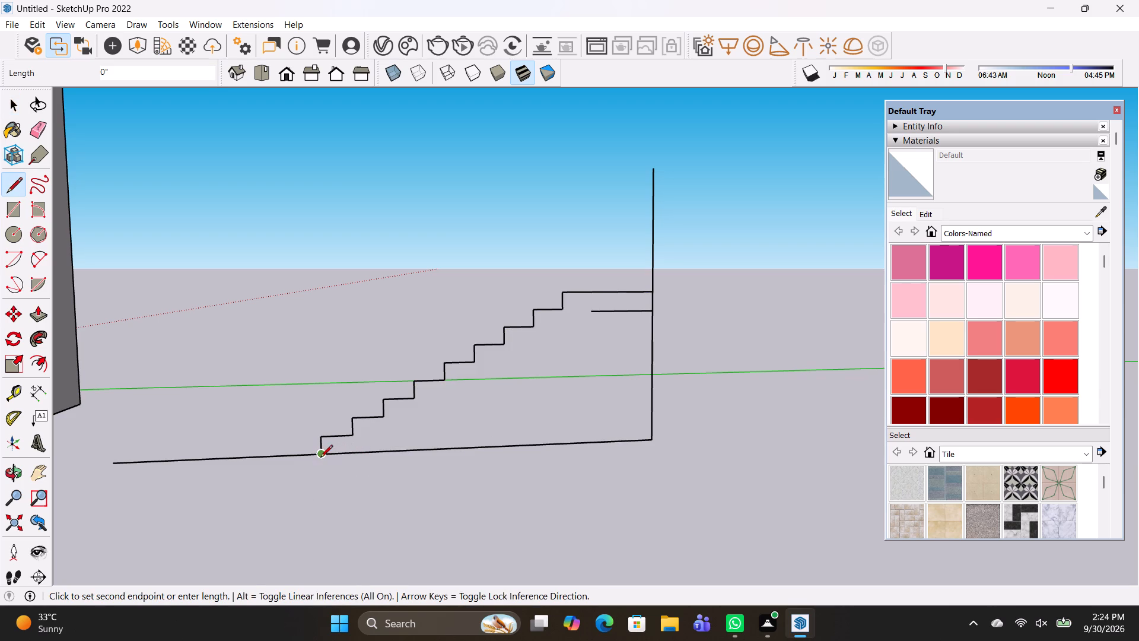
Mark 1' along the base from the first riser's foot and draw the sloped underside line to the lower landing line's end.
click(320, 458)
text(1')
key(Return)
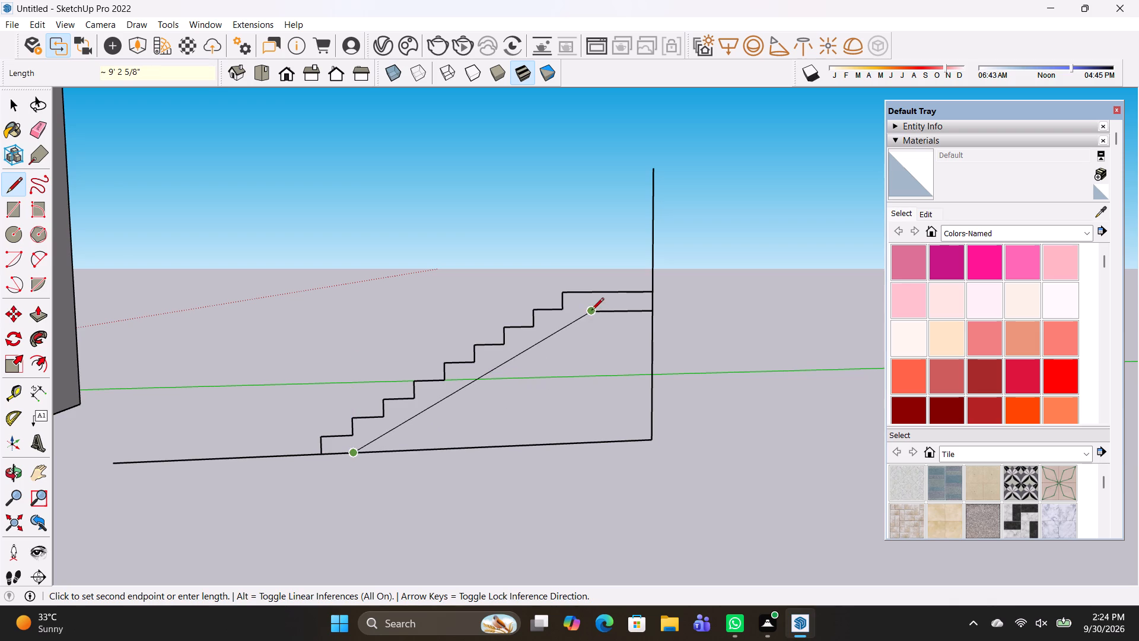
click(591, 311)
Delete the face below the sloped underside line, leaving only the stair and landing profile.
key(space)
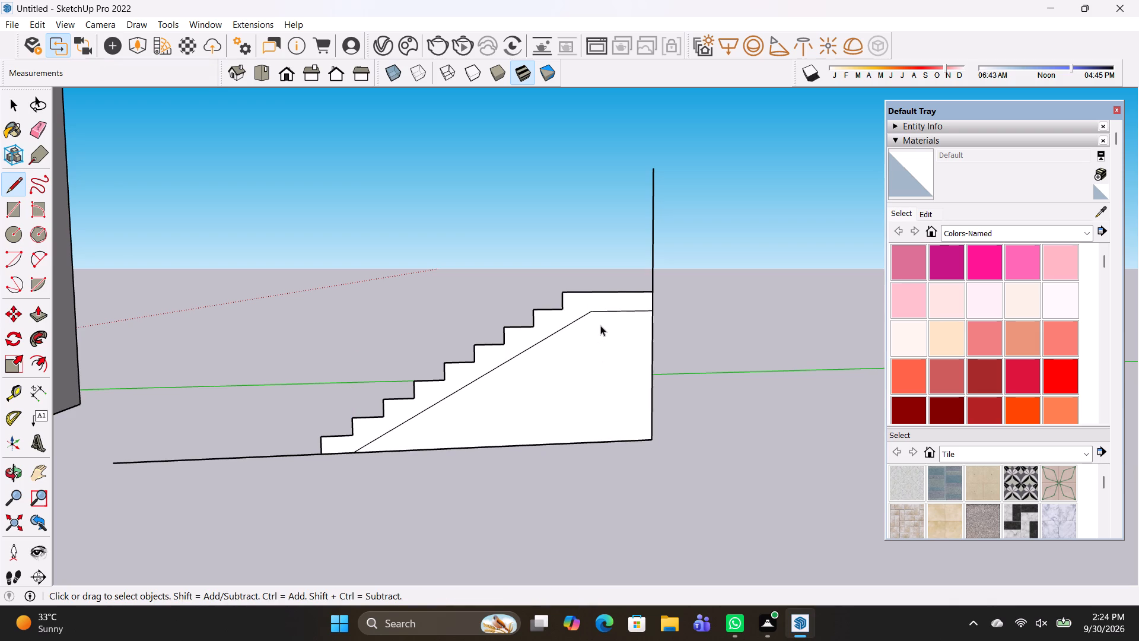
click(600, 325)
key(Delete)
Extrude the stair profile to a width of 4' with Push/Pull.
middle_drag(600, 367, 699, 399)
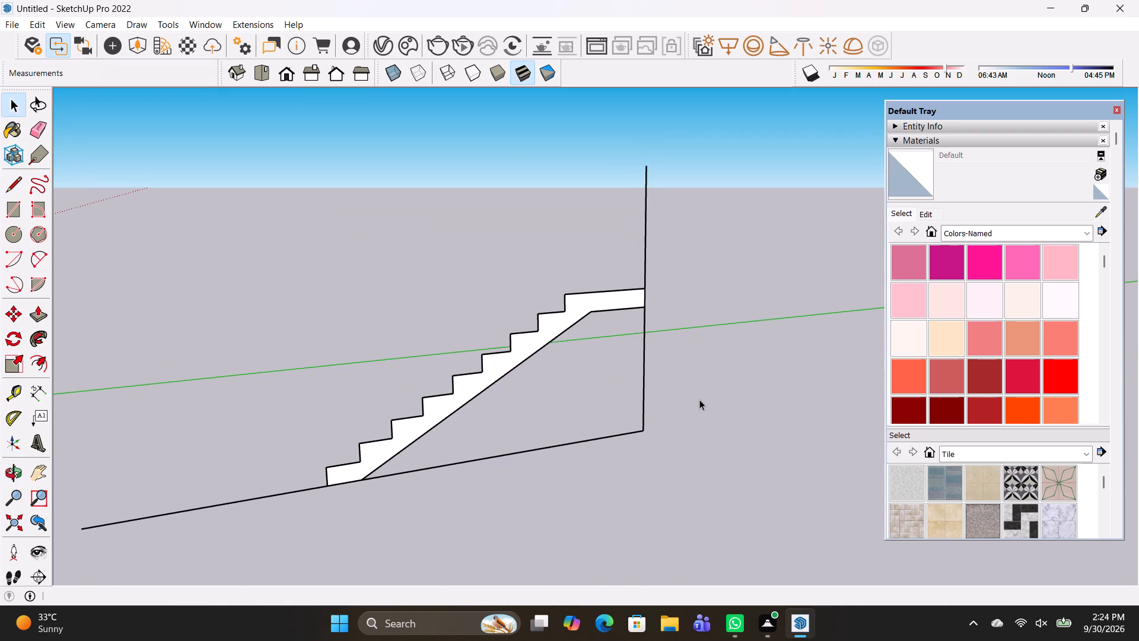
key(p)
click(517, 351)
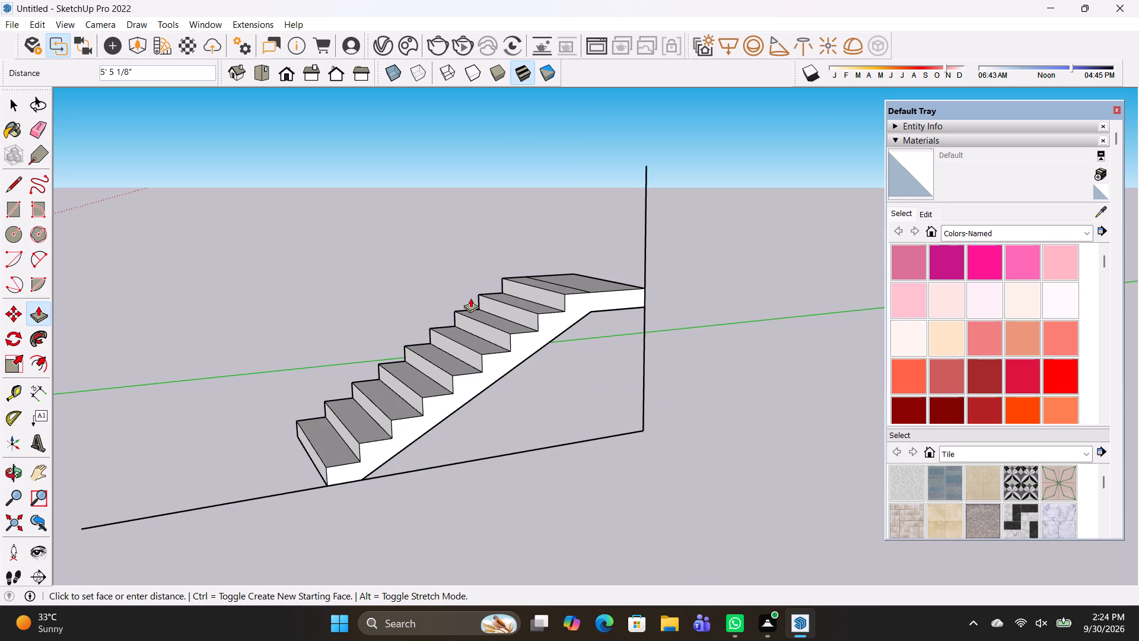
text(4')
key(Return)
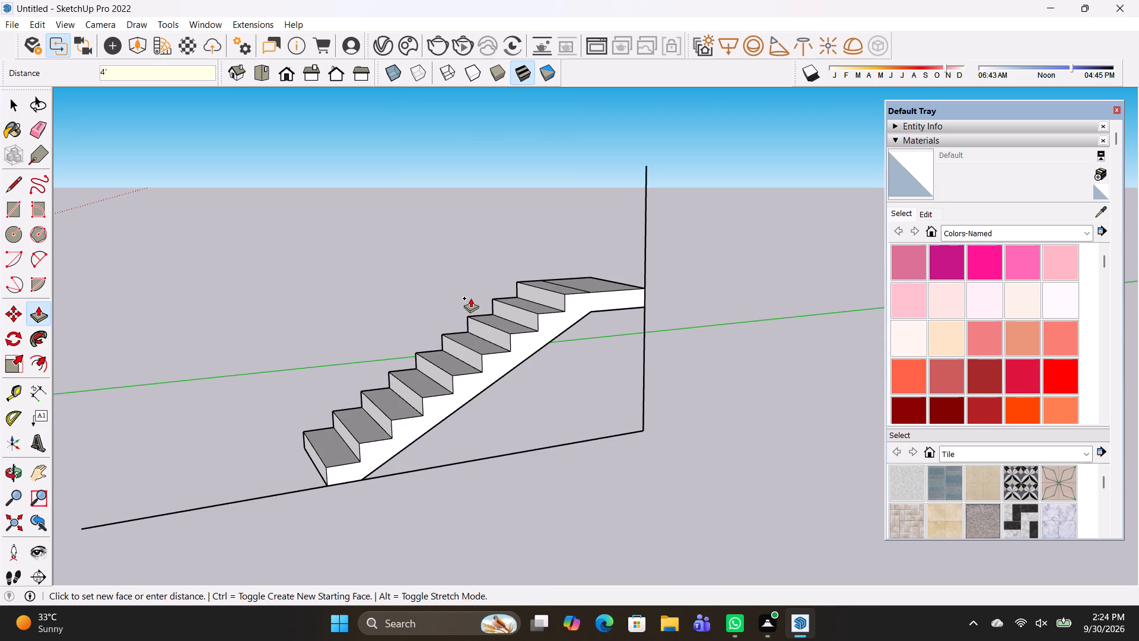
Erase the dividing line across the landing's top surface where the last tread meets it.
middle_drag(546, 374, 744, 448)
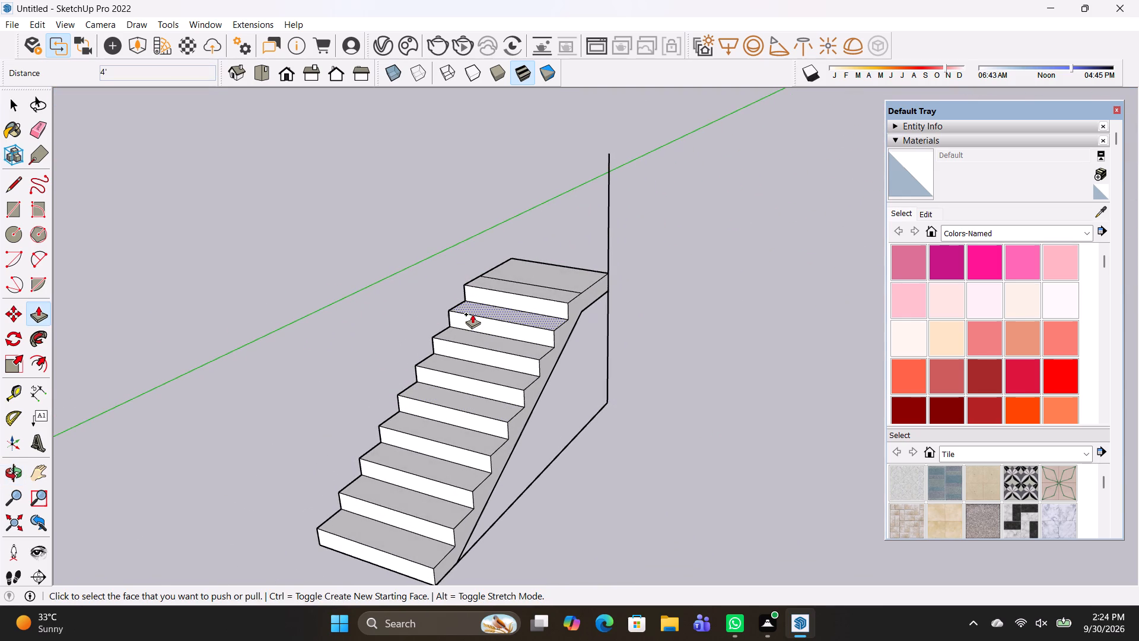
key(e)
drag(512, 284, 514, 278)
scroll(571, 352, down, 3)
middle_drag(572, 414, 444, 377)
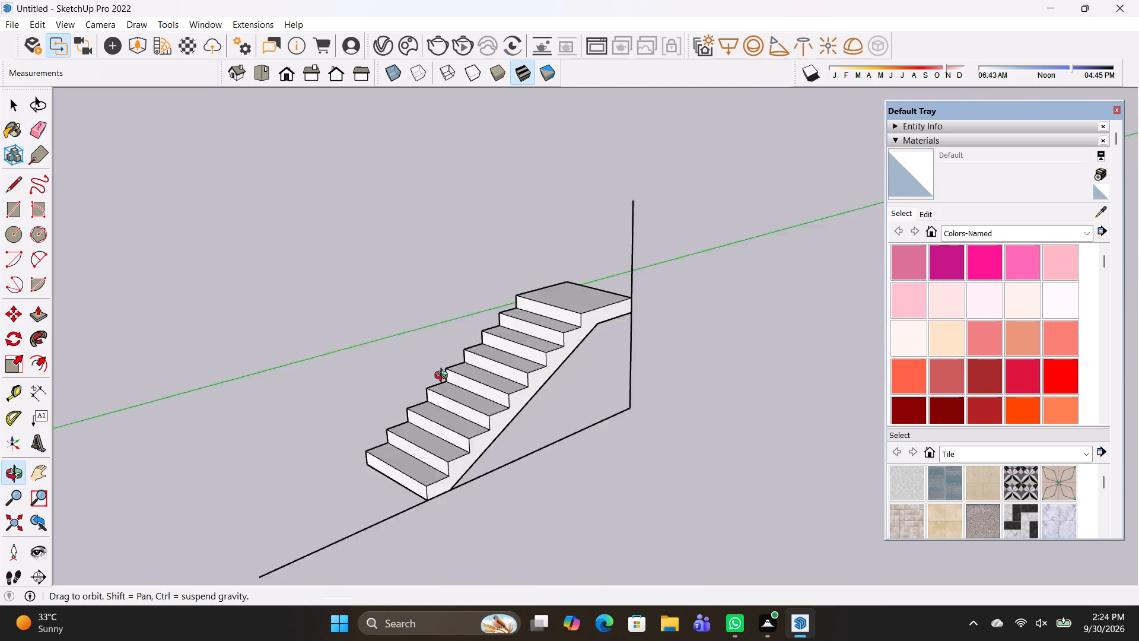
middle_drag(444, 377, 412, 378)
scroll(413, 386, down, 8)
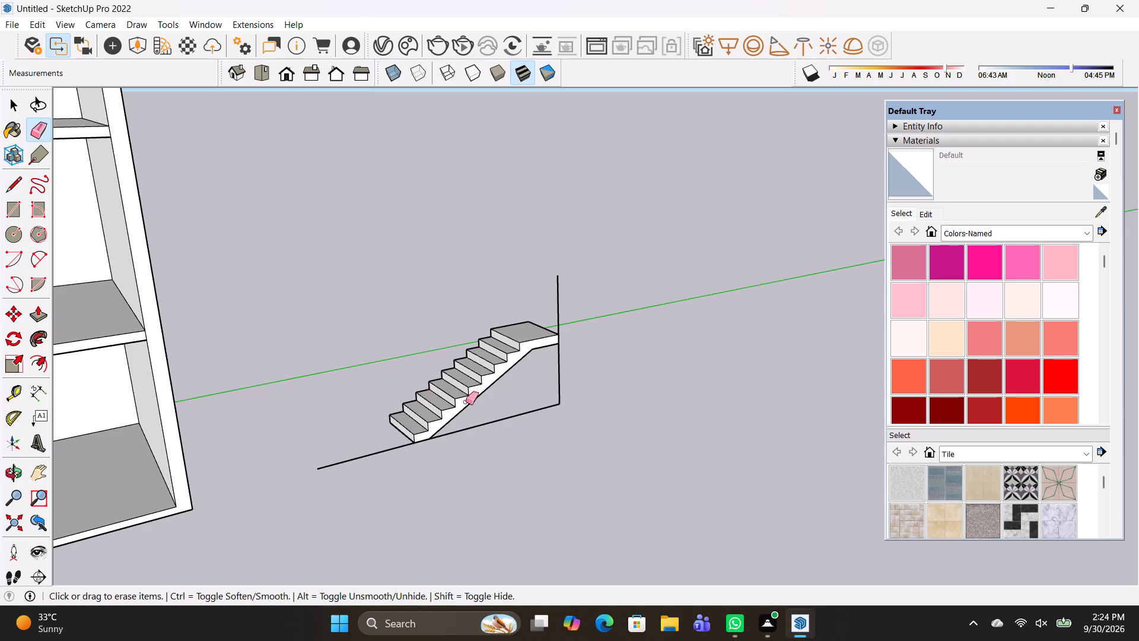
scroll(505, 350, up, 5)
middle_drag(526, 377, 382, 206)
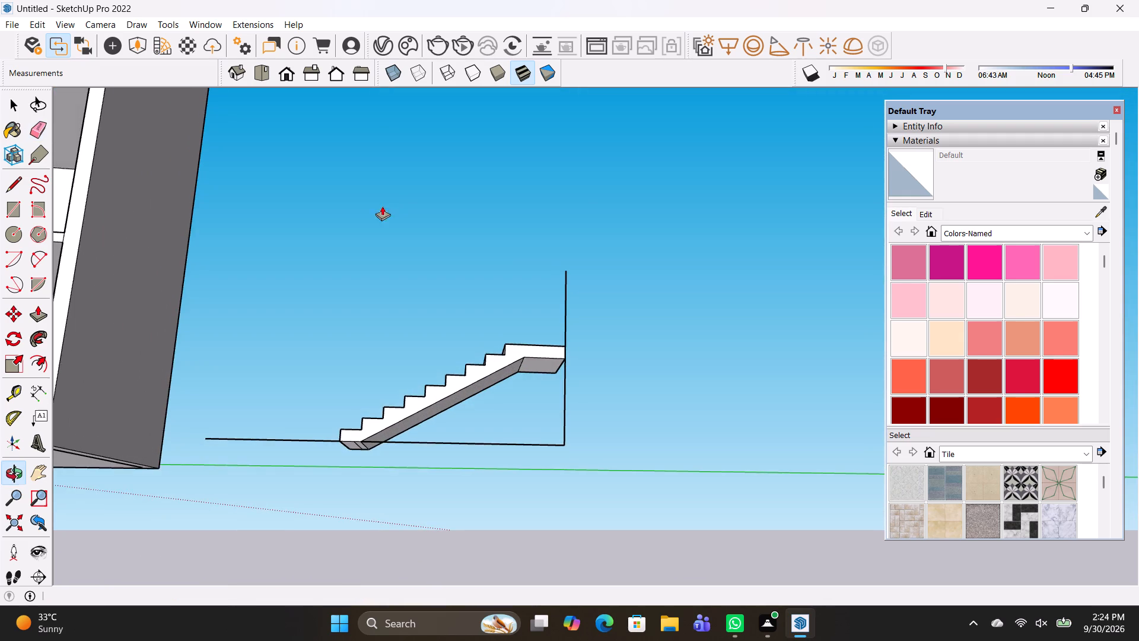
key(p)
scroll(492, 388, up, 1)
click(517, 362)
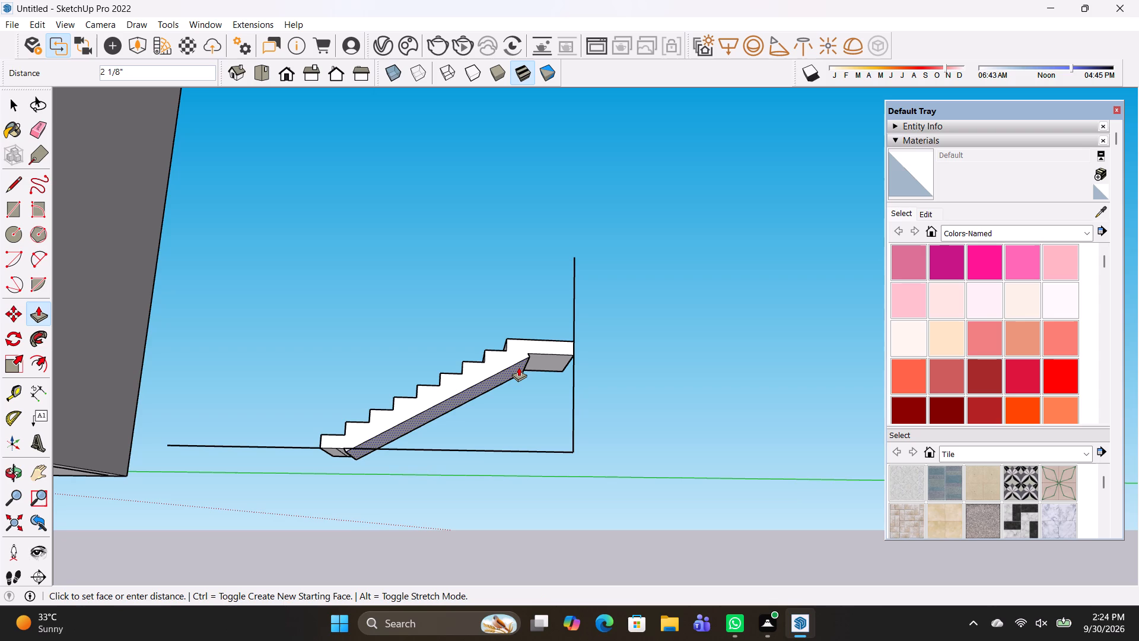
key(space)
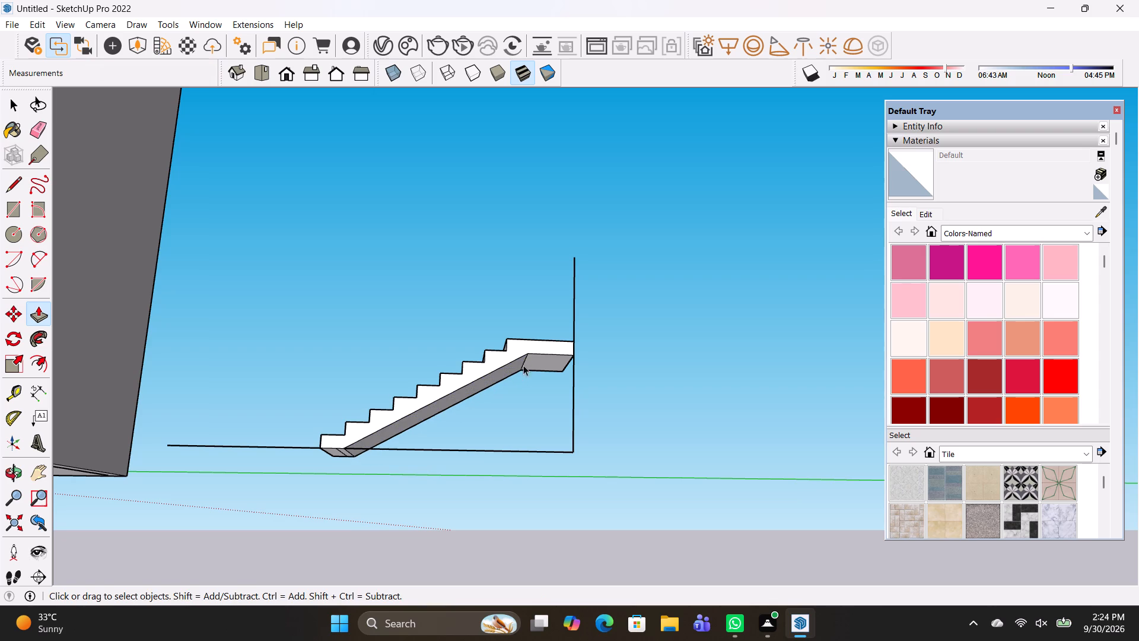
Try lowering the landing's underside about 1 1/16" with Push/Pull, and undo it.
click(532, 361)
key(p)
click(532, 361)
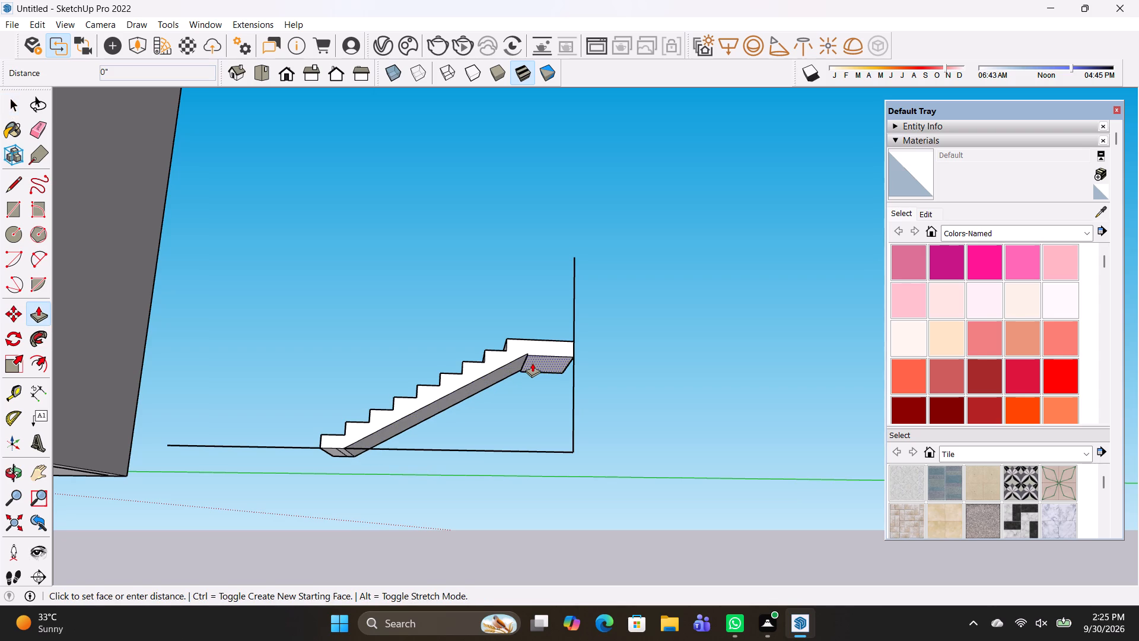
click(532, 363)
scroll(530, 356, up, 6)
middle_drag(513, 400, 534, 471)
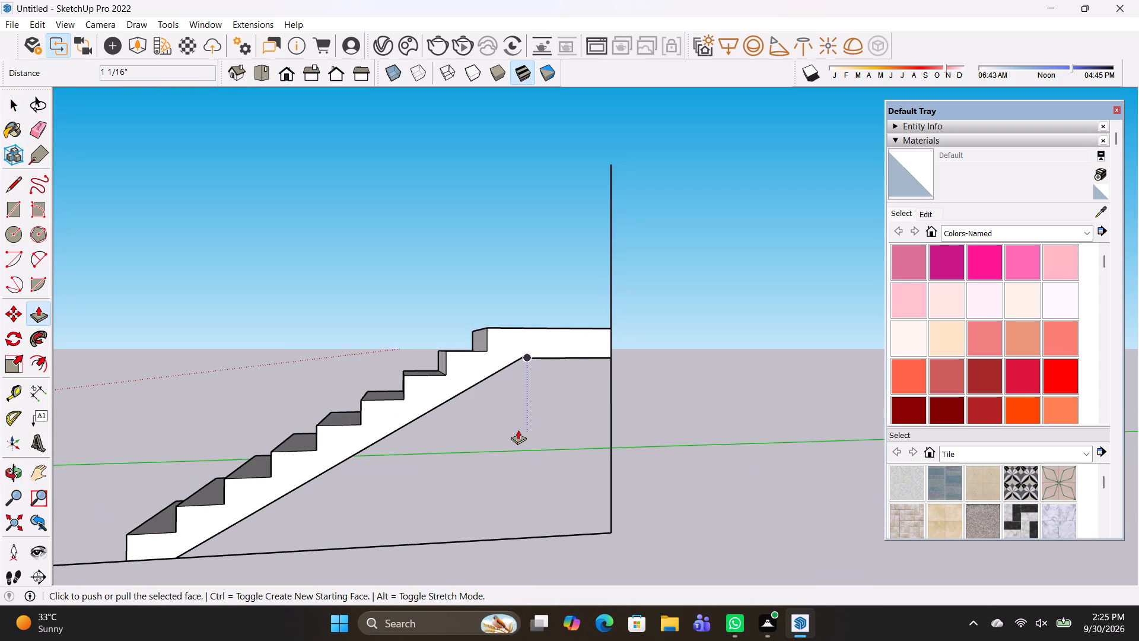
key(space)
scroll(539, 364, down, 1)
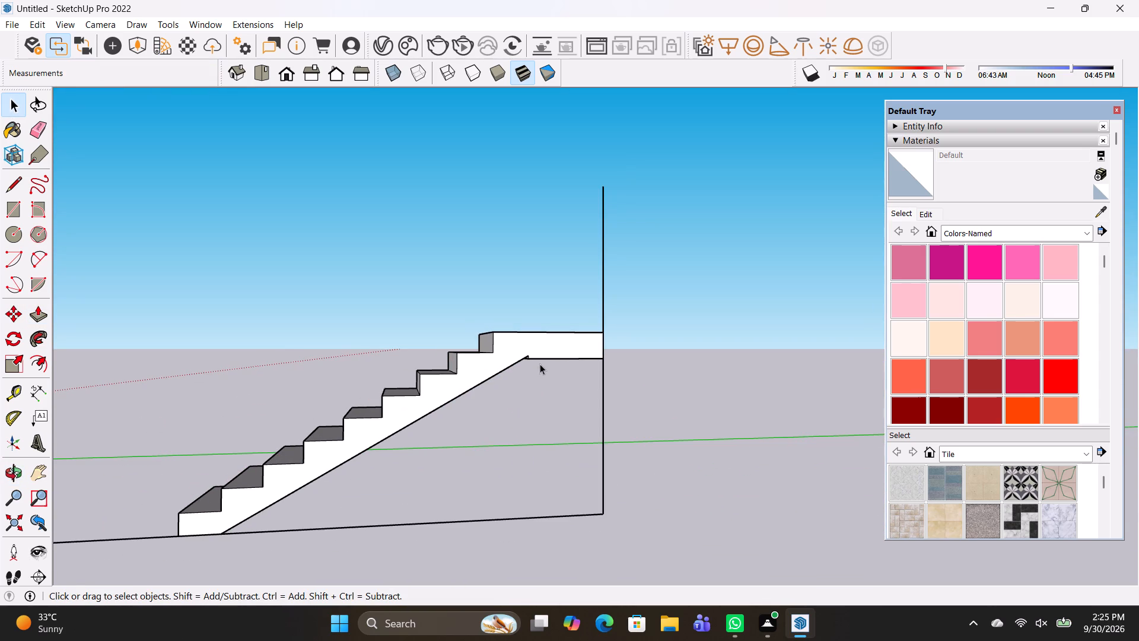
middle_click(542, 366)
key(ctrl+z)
Raise the landing's top surface slightly with Push/Pull.
middle_drag(543, 322, 543, 392)
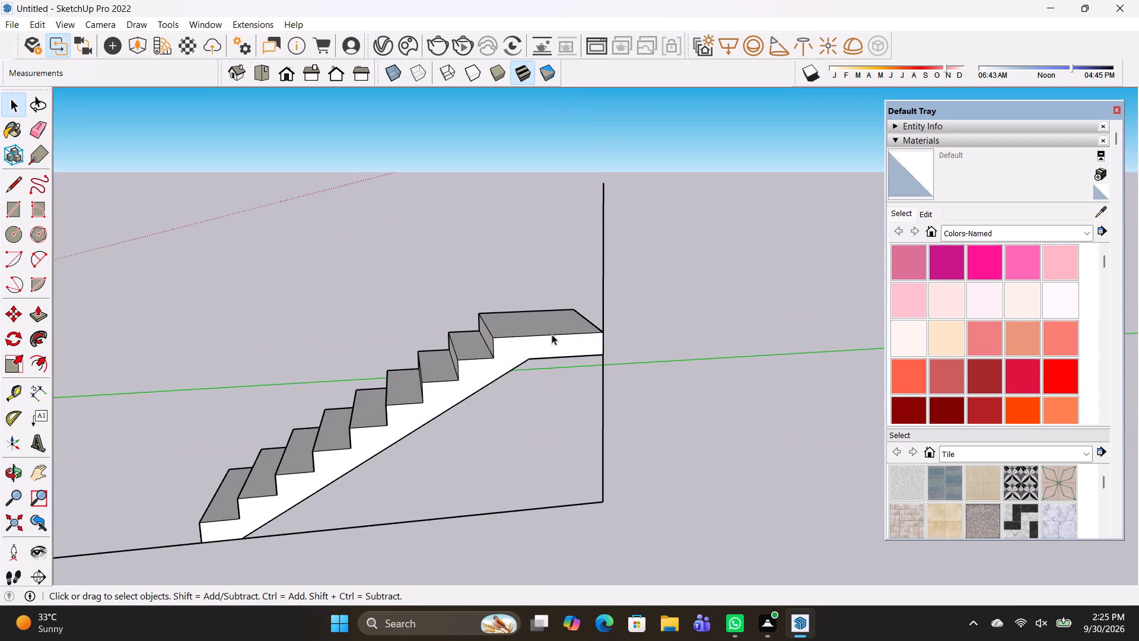
click(552, 334)
key(p)
click(552, 334)
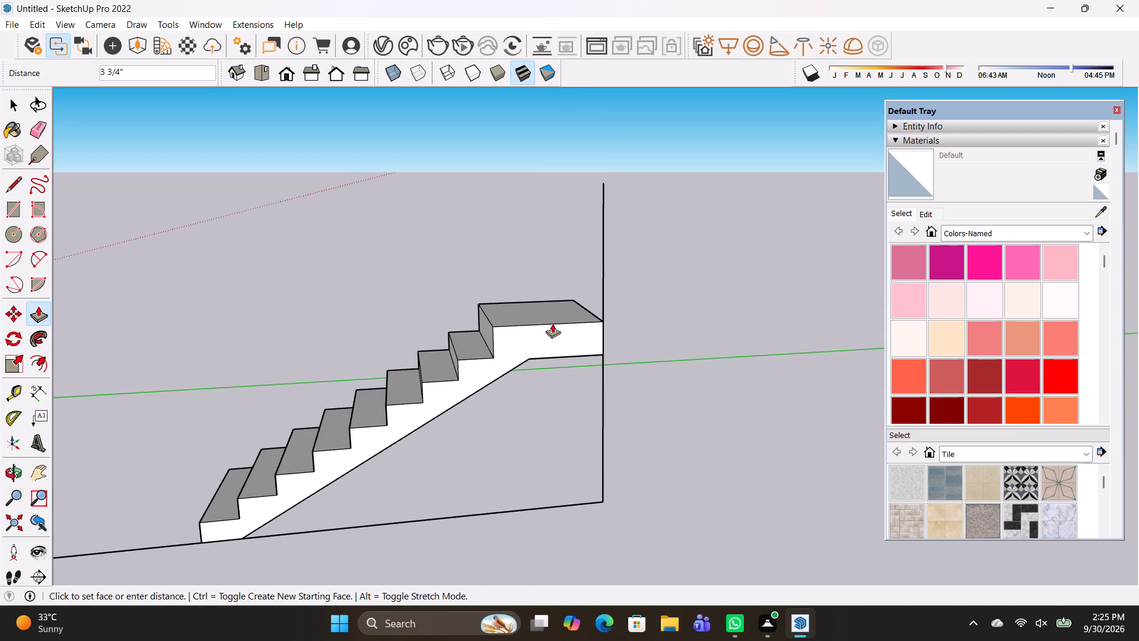
click(562, 330)
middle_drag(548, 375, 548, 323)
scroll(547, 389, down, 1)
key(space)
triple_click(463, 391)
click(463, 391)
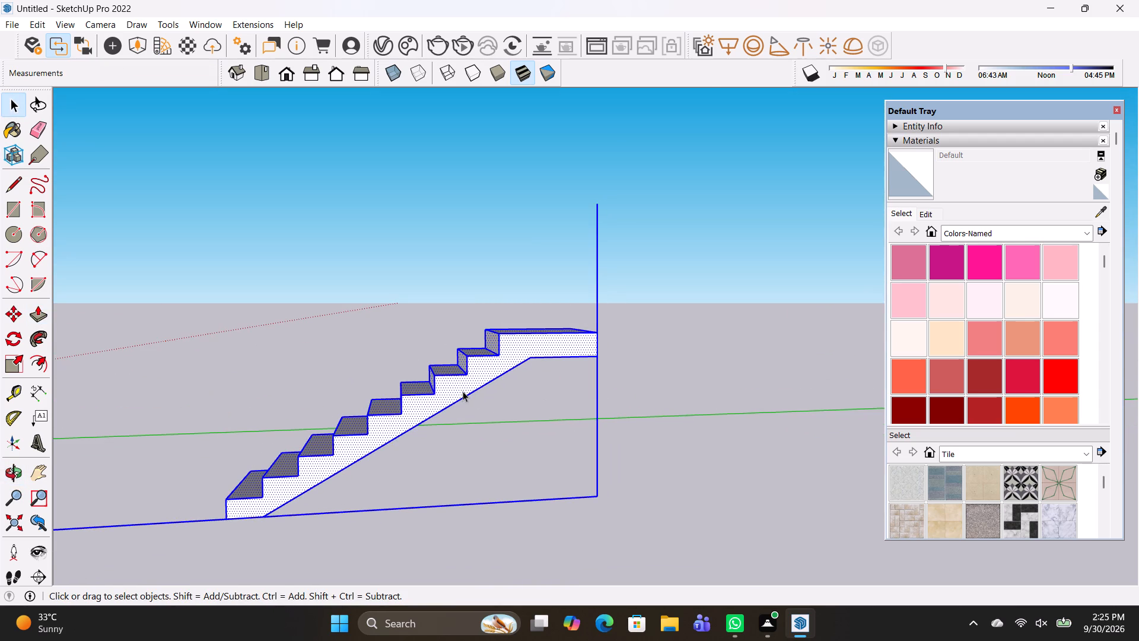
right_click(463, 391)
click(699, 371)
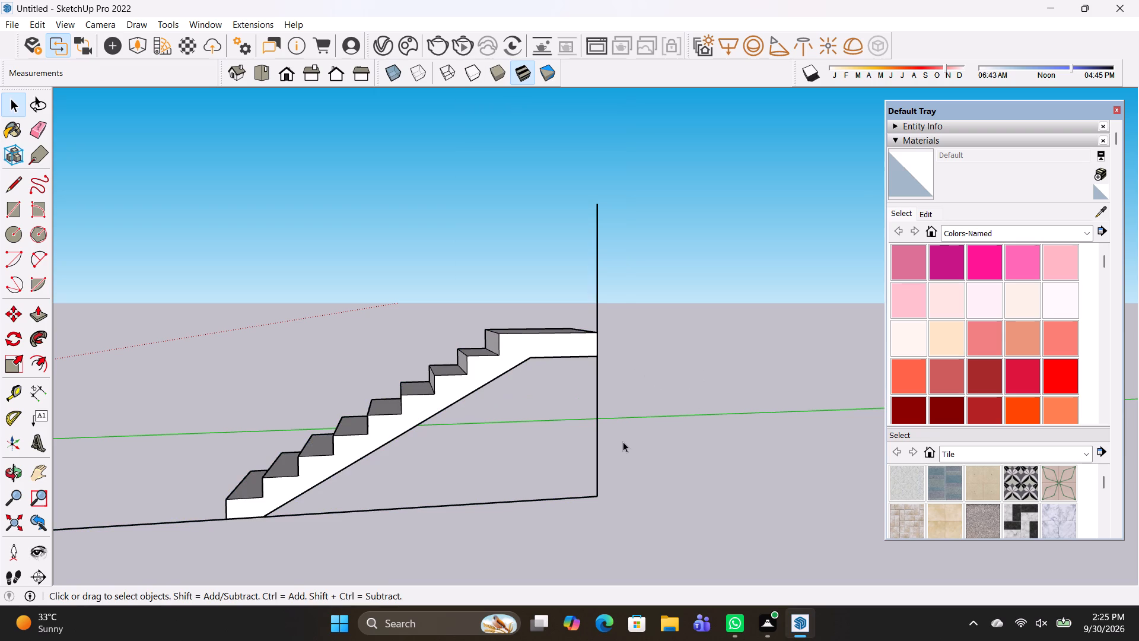
Erase the leftover vertical line and base lines around the stair solid.
key(e)
drag(623, 442, 568, 511)
drag(589, 476, 607, 467)
drag(616, 295, 585, 288)
drag(214, 512, 208, 525)
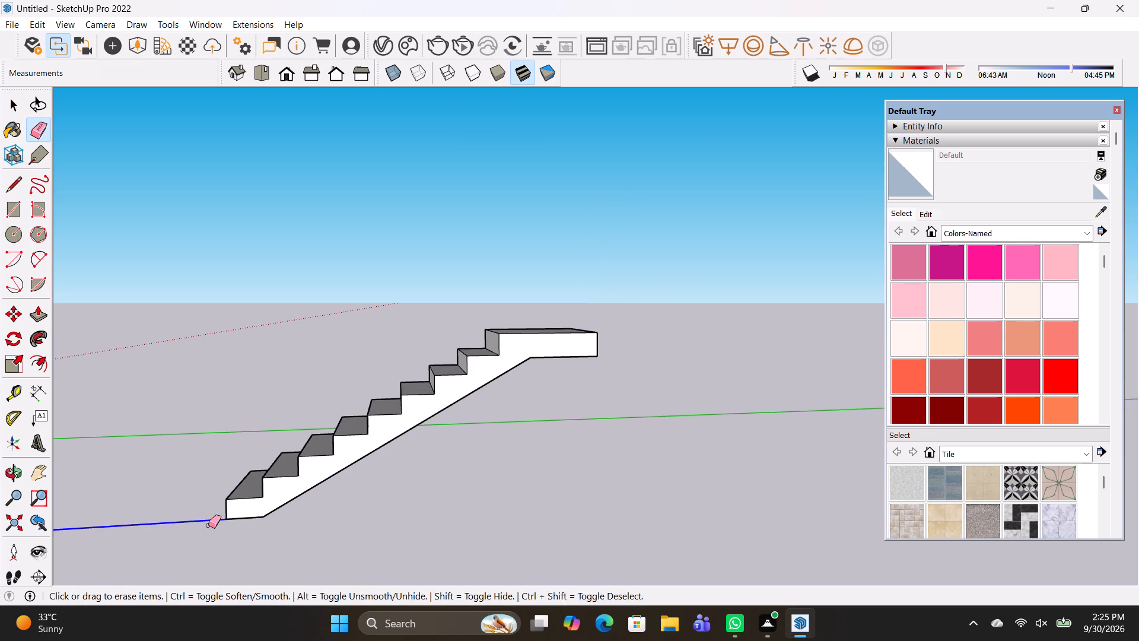
drag(208, 525, 208, 526)
Make the whole stair flight with its landing into a group.
key(space)
triple_click(315, 468)
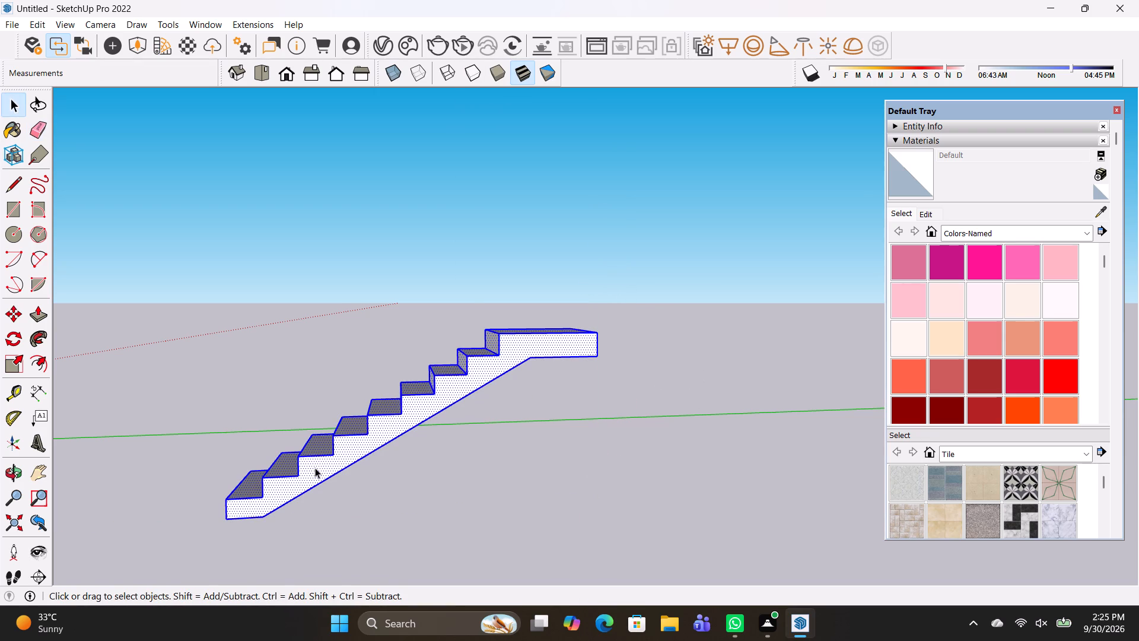
right_click(315, 468)
click(386, 249)
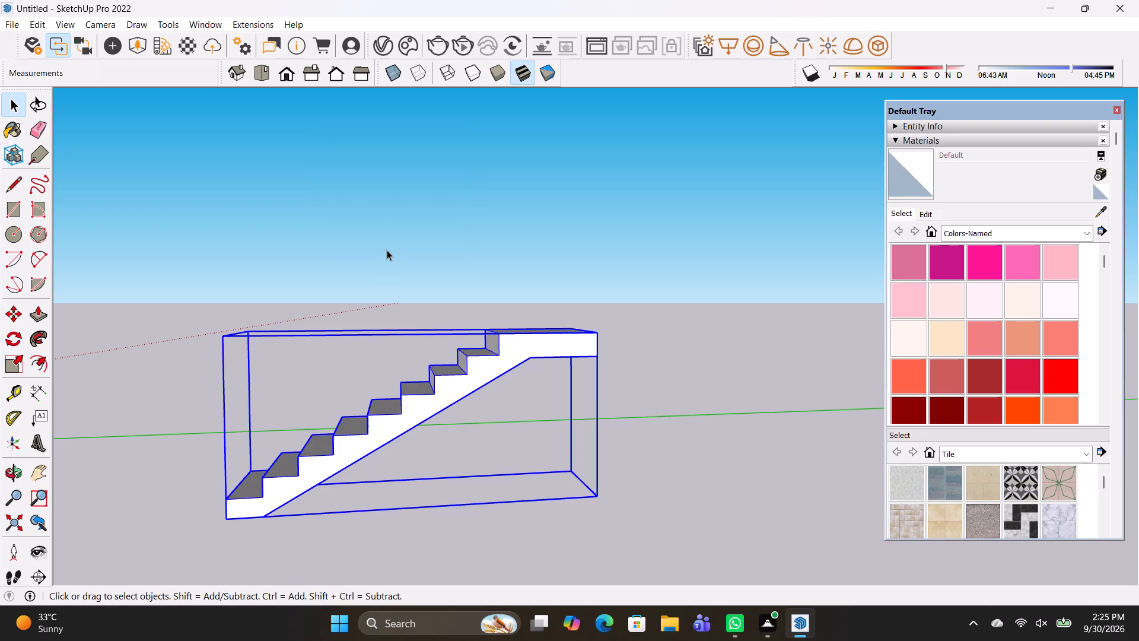
Copy the stair group from its first riser's bottom corner up to the landing's edge at the top riser.
middle_drag(453, 291, 423, 320)
key(m)
click(242, 513)
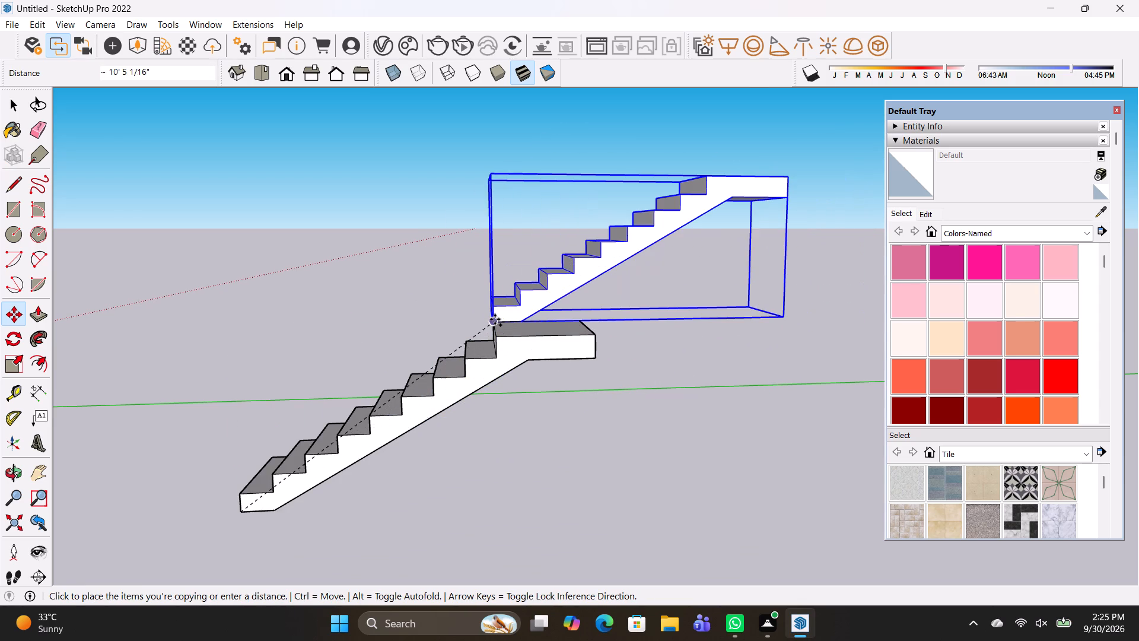
click(495, 319)
Rotate the copied flight horizontally so it climbs in the opposite direction to the lower flight.
middle_drag(567, 375, 578, 597)
scroll(549, 478, down, 4)
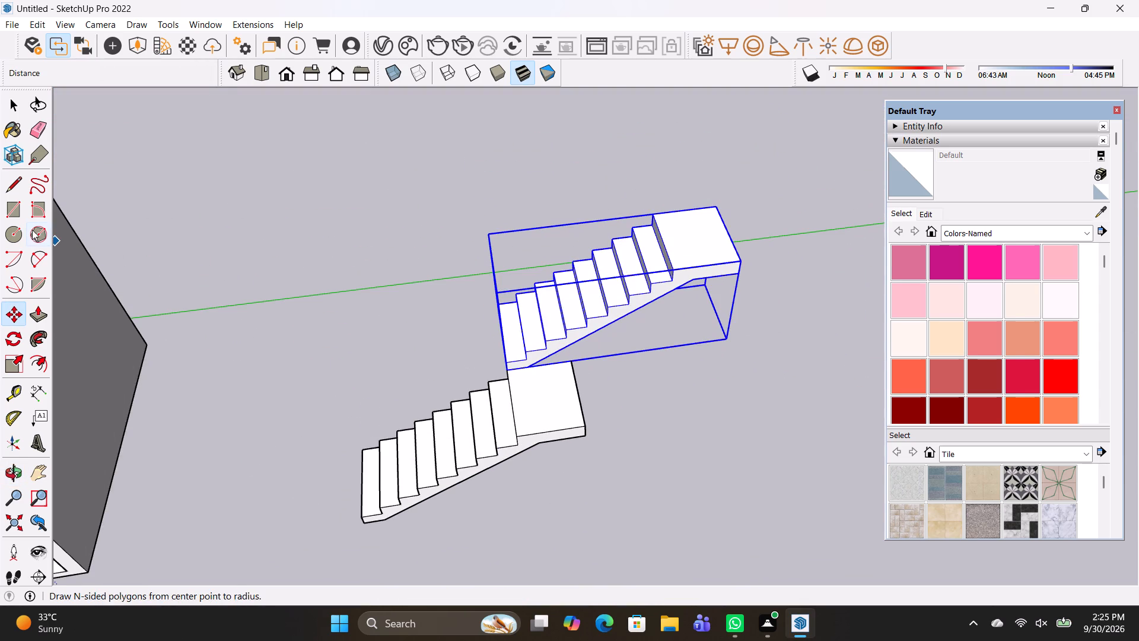
click(12, 336)
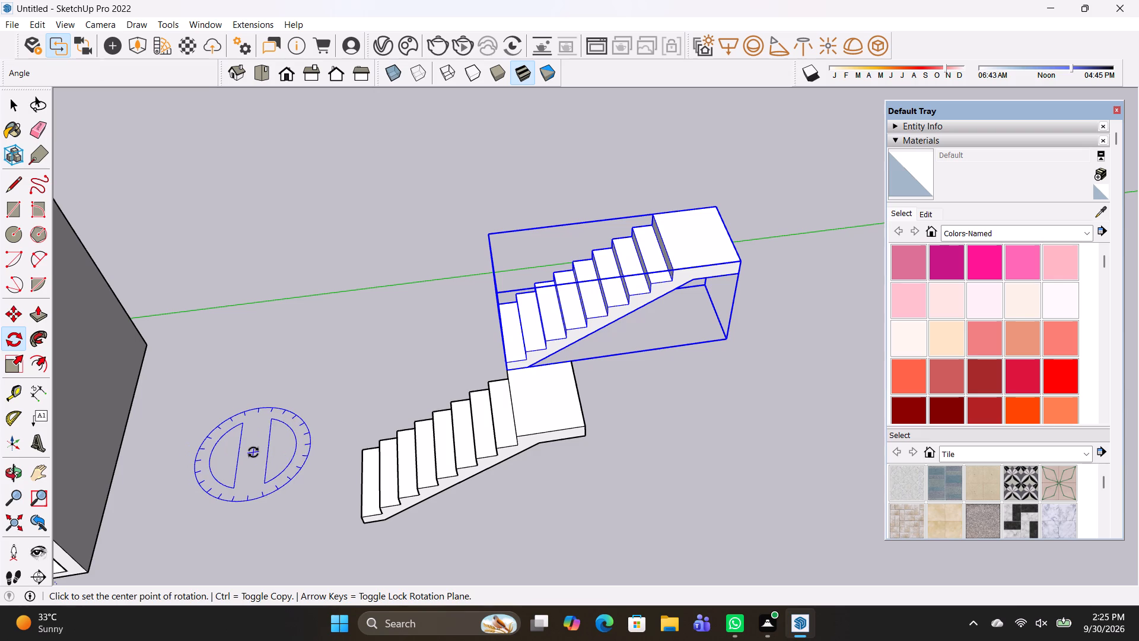
click(253, 452)
click(327, 441)
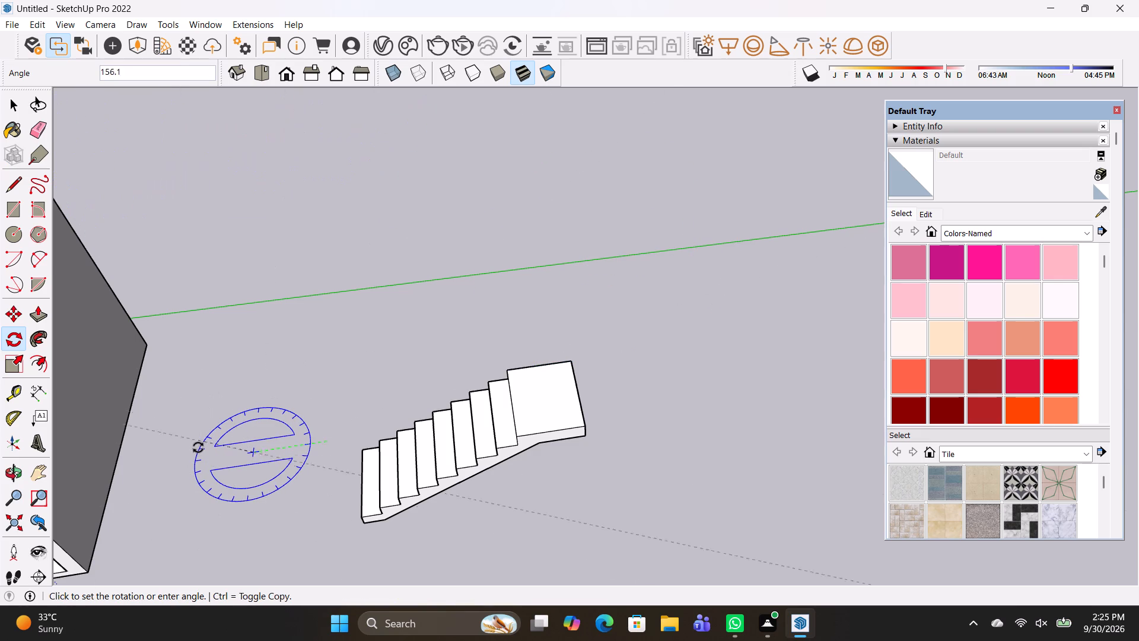
click(199, 458)
Move the reversed flight back to the landing and snap its first riser's bottom corner to the landing's corner at the top riser.
key(m)
click(199, 459)
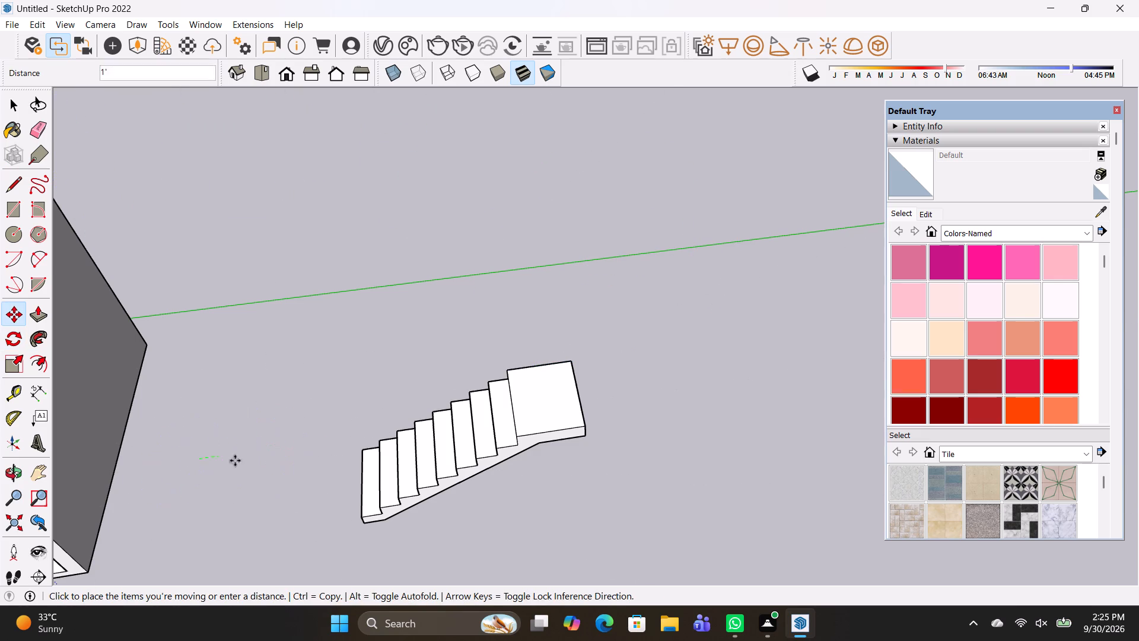
click(707, 366)
scroll(541, 398, up, 3)
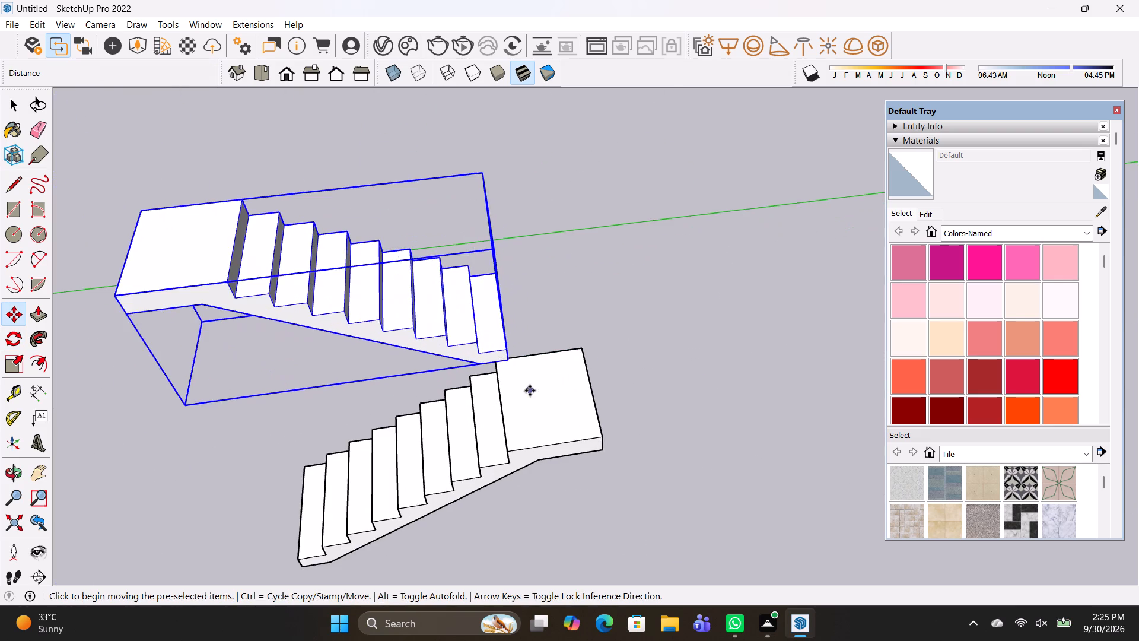
middle_drag(528, 393, 486, 331)
scroll(515, 363, up, 3)
click(505, 356)
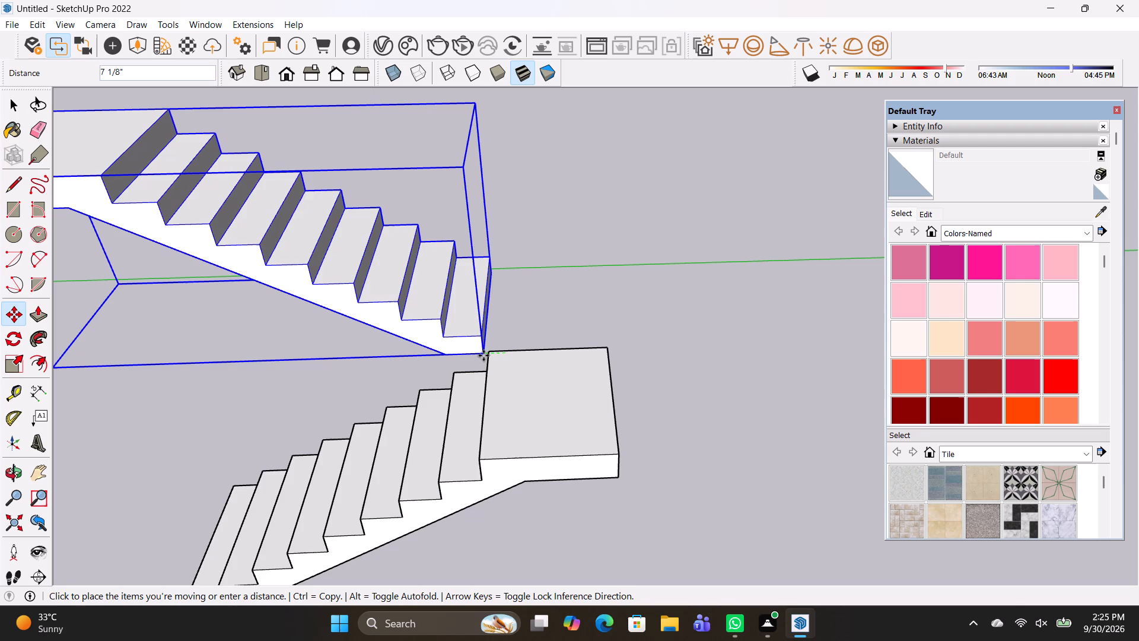
click(491, 354)
Open the lower flight's group for editing and select its side face next to the upper flight.
middle_drag(516, 423, 530, 296)
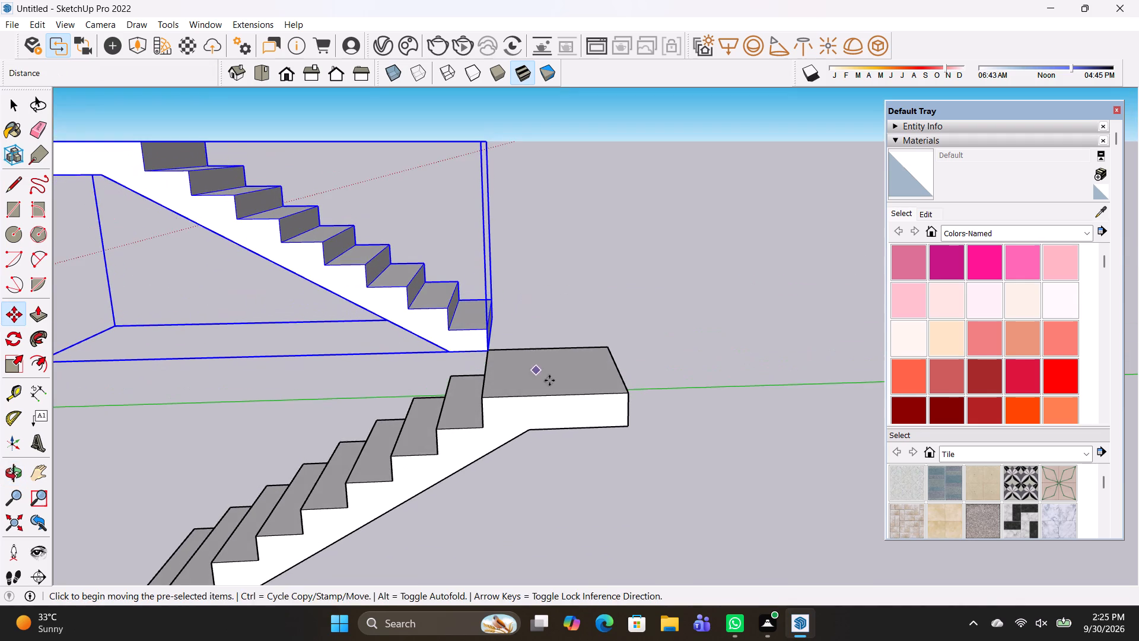
middle_drag(554, 390, 166, 381)
middle_drag(560, 399, 257, 401)
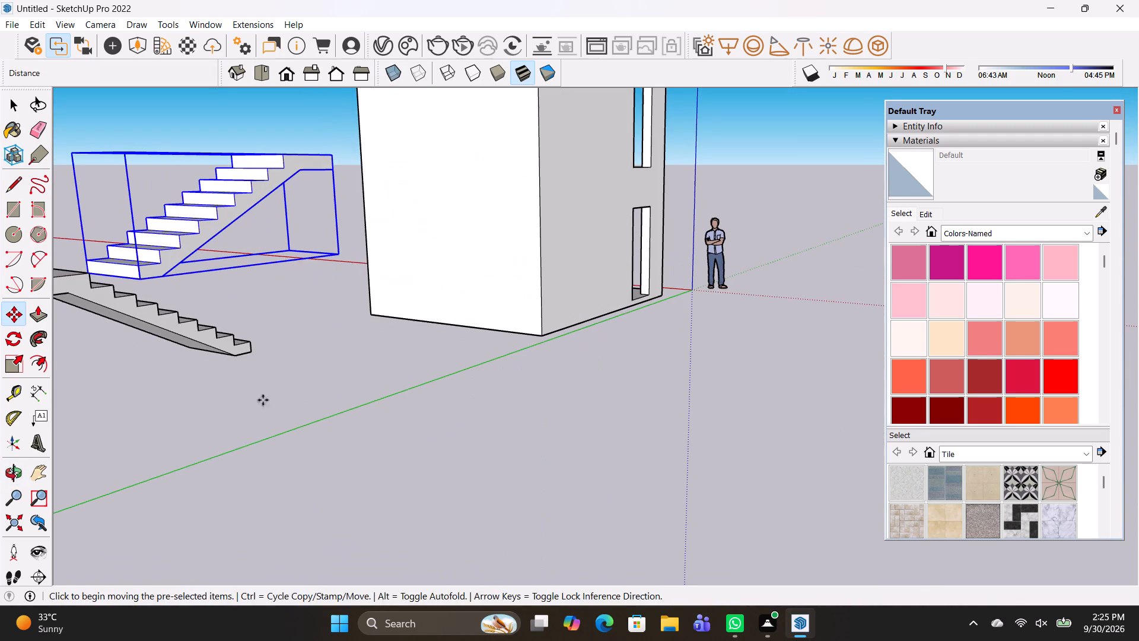
key(space)
shift+middle_drag(311, 404, 517, 442)
key(space)
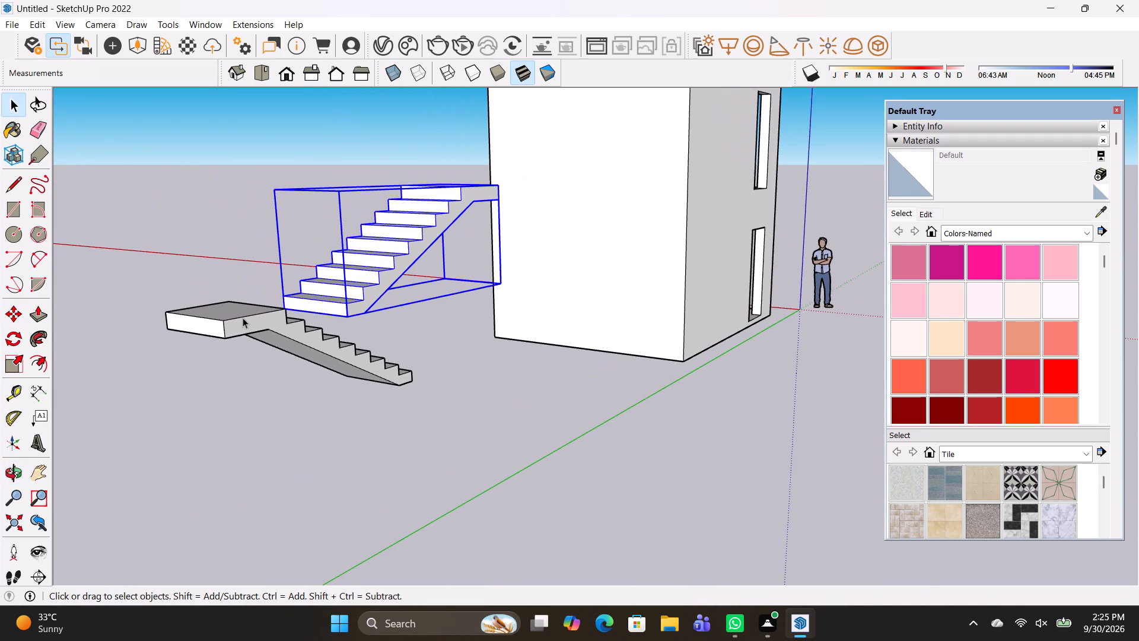
double_click(243, 322)
click(243, 322)
click(251, 327)
scroll(251, 327, up, 3)
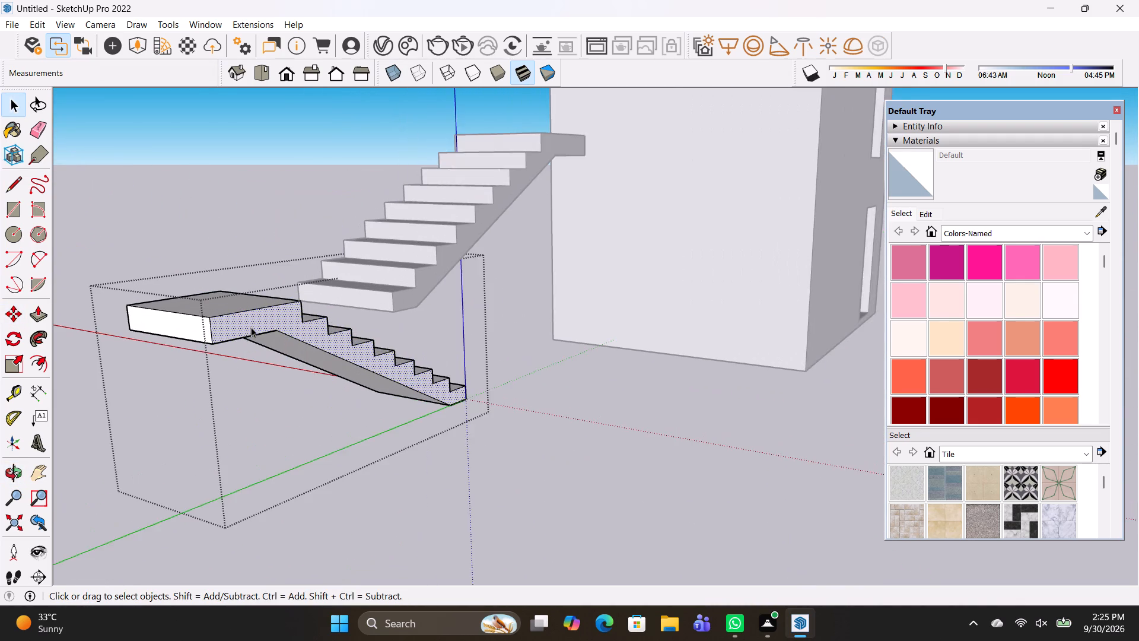
scroll(251, 327, up, 4)
middle_drag(258, 331, 261, 360)
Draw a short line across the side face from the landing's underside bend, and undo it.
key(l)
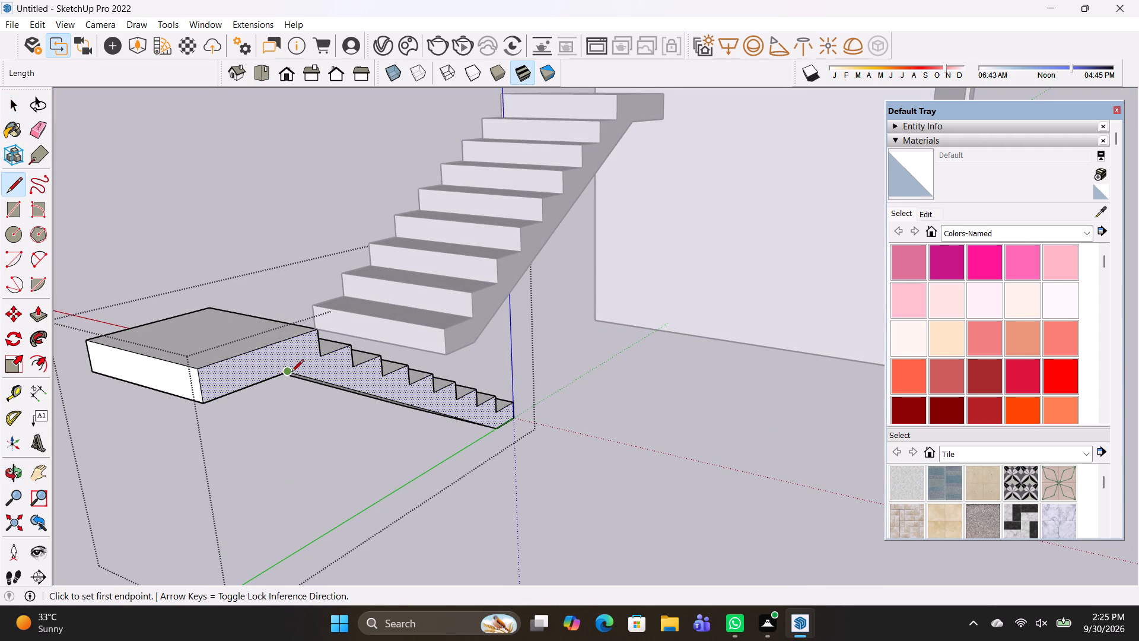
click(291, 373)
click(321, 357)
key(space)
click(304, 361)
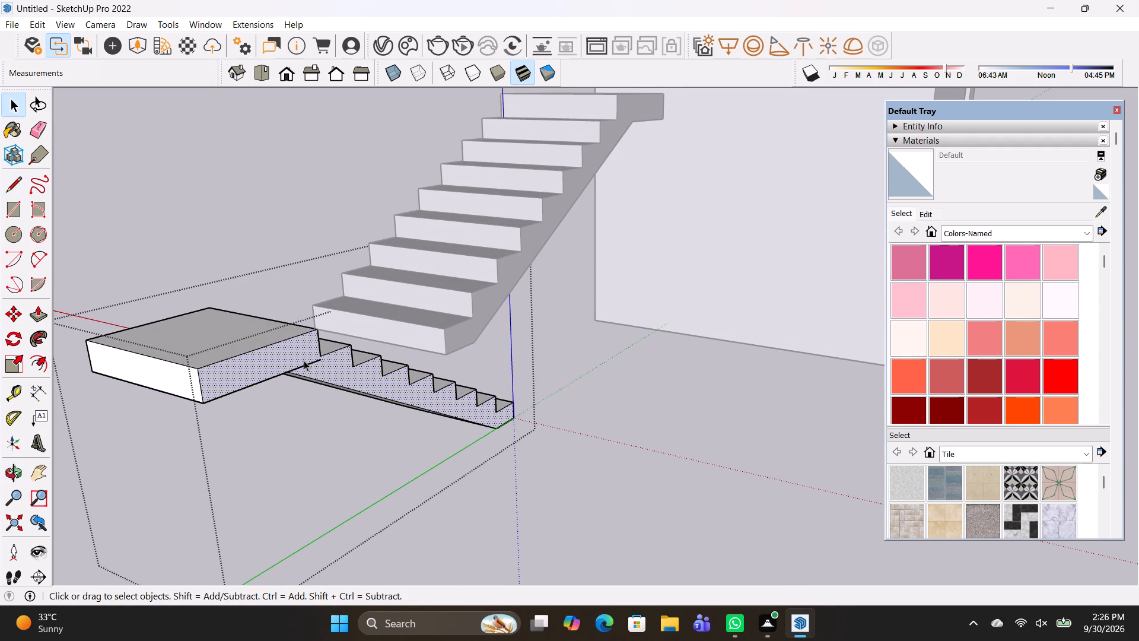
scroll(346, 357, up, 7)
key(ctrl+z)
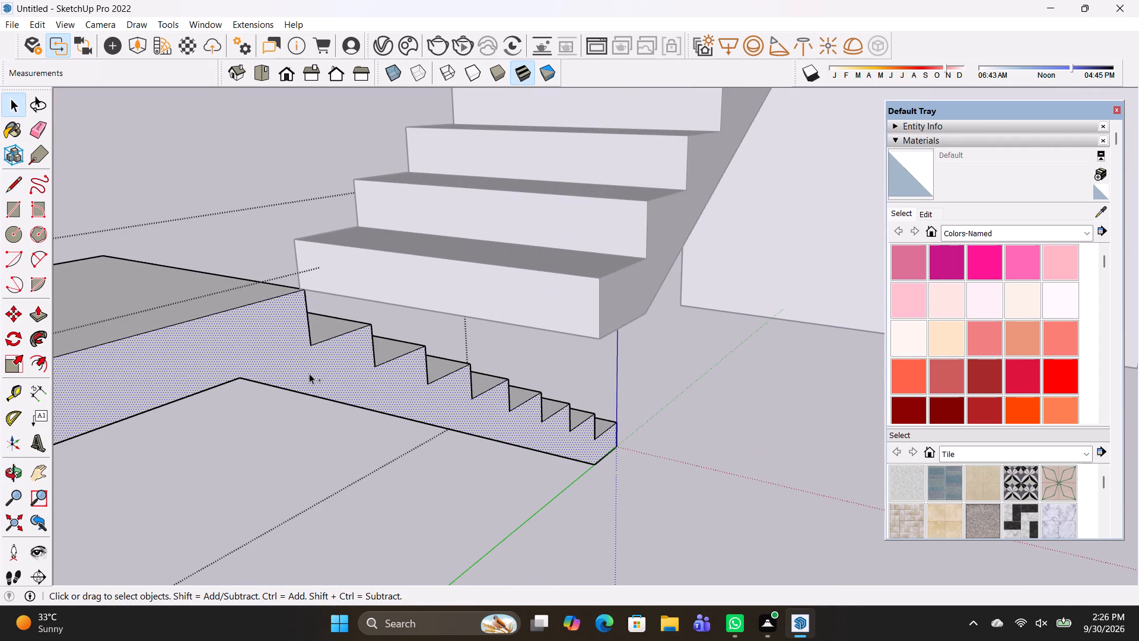
Draw a line from the top riser's foot to the landing's underside bend, separating the landing's side face from the stairs.
scroll(311, 344, up, 2)
key(l)
click(311, 342)
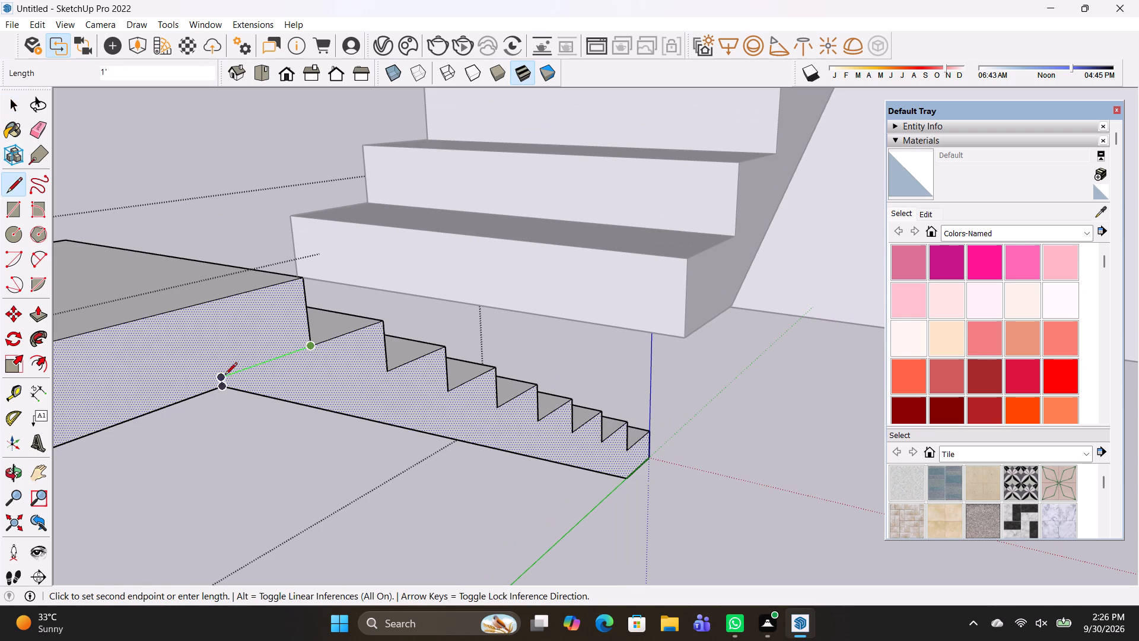
click(226, 386)
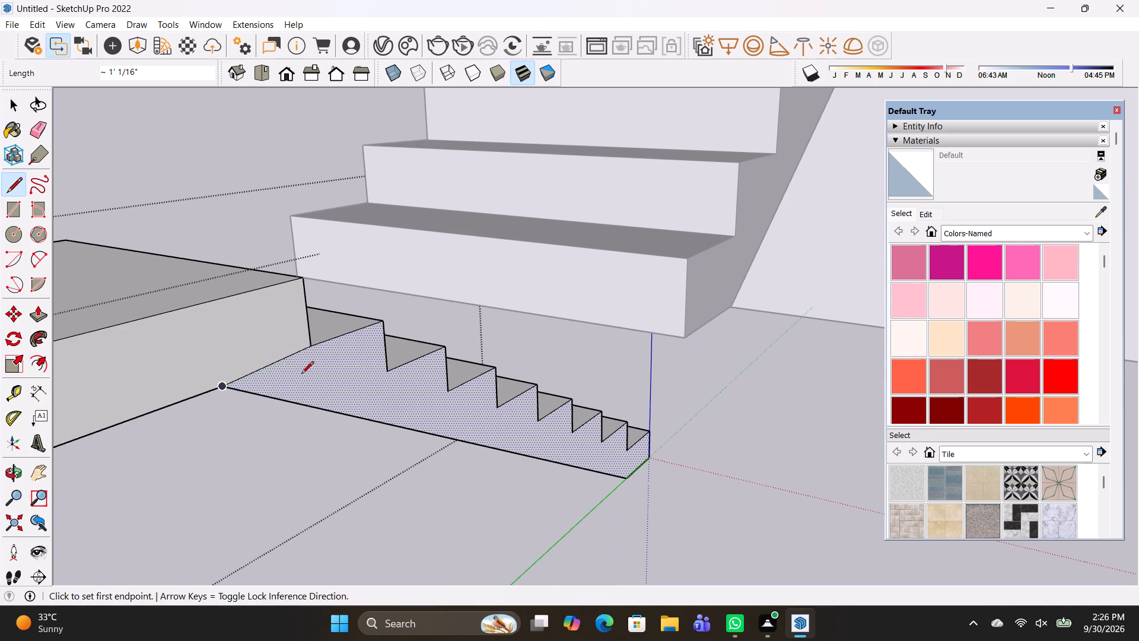
Extend the landing's side face about 3' 11 1/8" to the upper flight's outer side with Push/Pull, and close the group.
middle_drag(278, 394, 354, 342)
scroll(340, 375, down, 2)
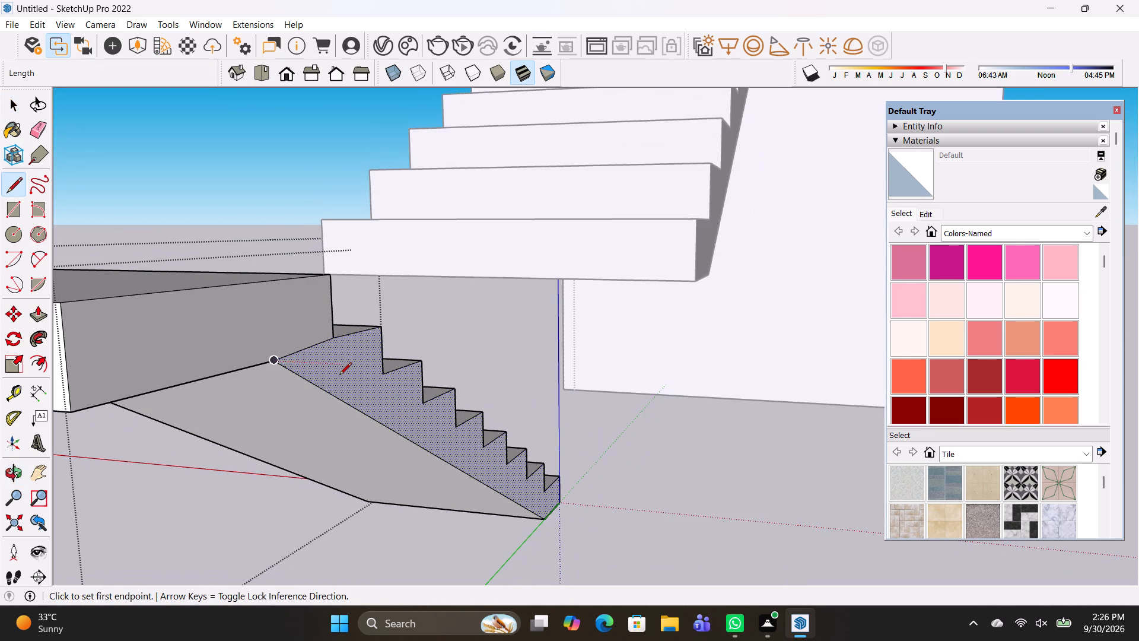
key(p)
click(293, 334)
key(space)
click(292, 328)
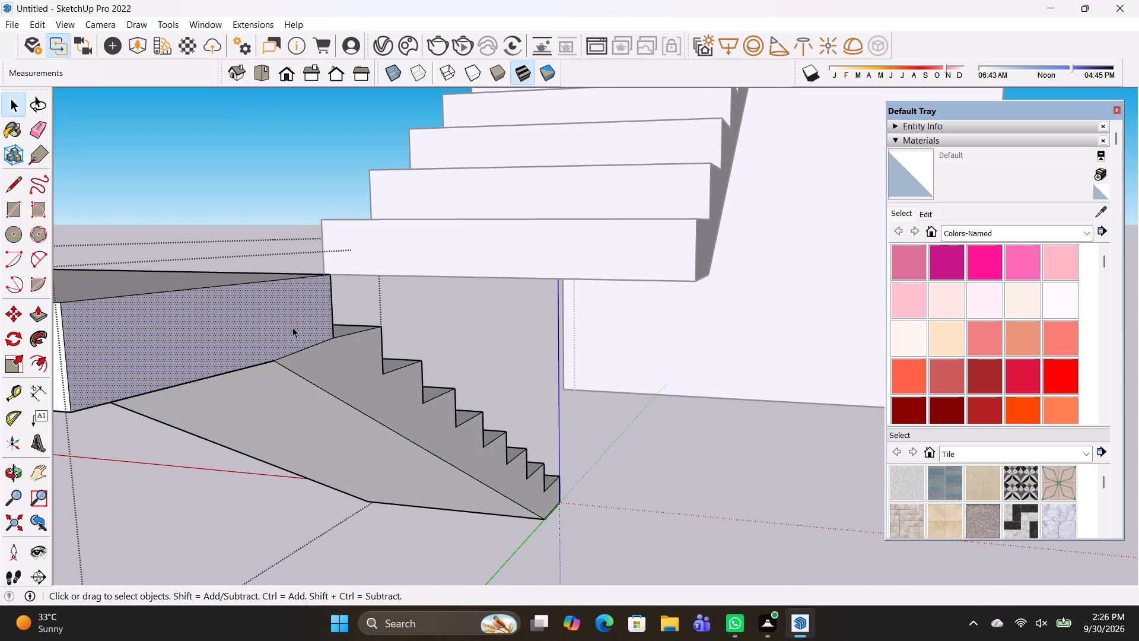
key(p)
click(290, 322)
click(692, 280)
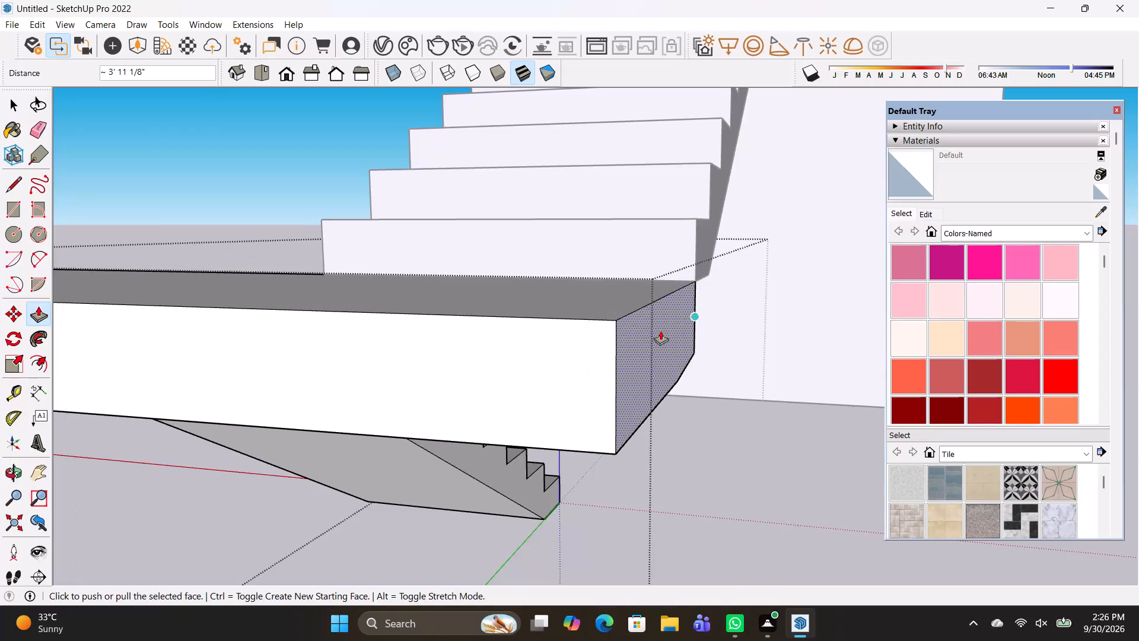
middle_drag(636, 359, 772, 455)
scroll(680, 439, down, 7)
key(space)
click(772, 366)
scroll(611, 434, down, 3)
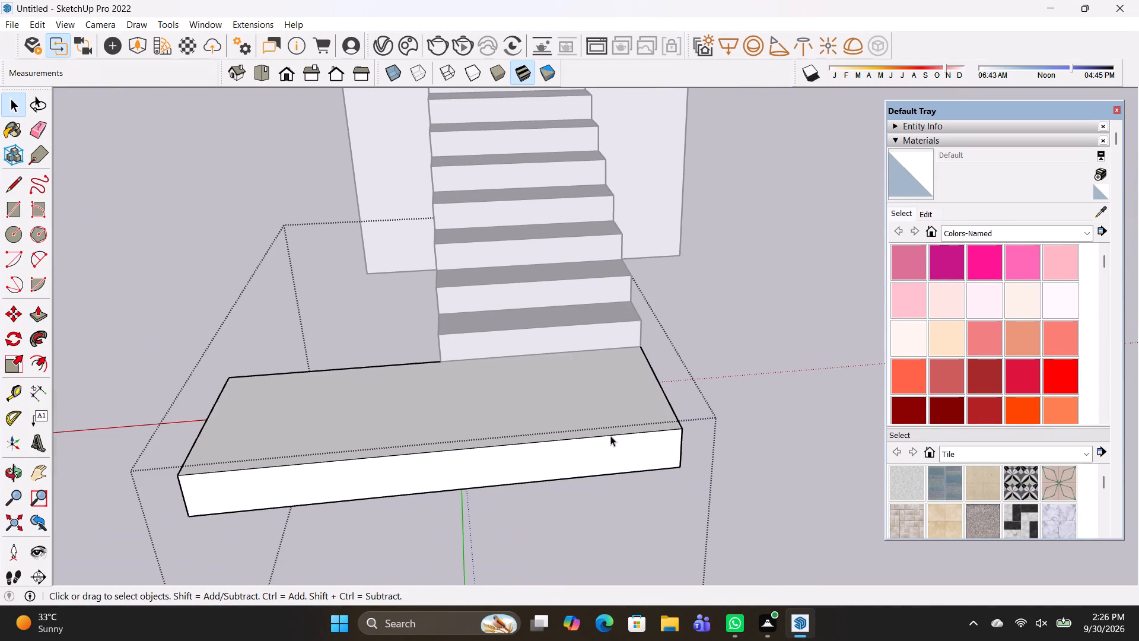
scroll(610, 436, down, 1)
click(208, 238)
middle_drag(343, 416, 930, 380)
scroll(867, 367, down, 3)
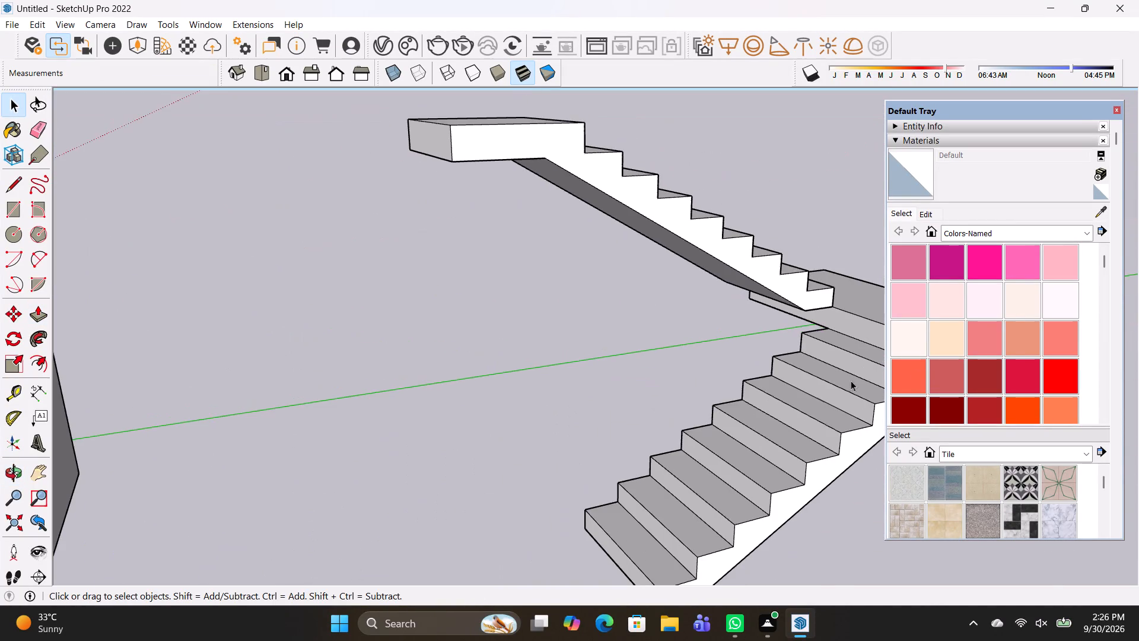
Examine the joined flights and widened landing from several angles beside the building.
middle_drag(852, 415, 727, 310)
scroll(728, 335, down, 7)
shift+middle_drag(732, 369, 725, 370)
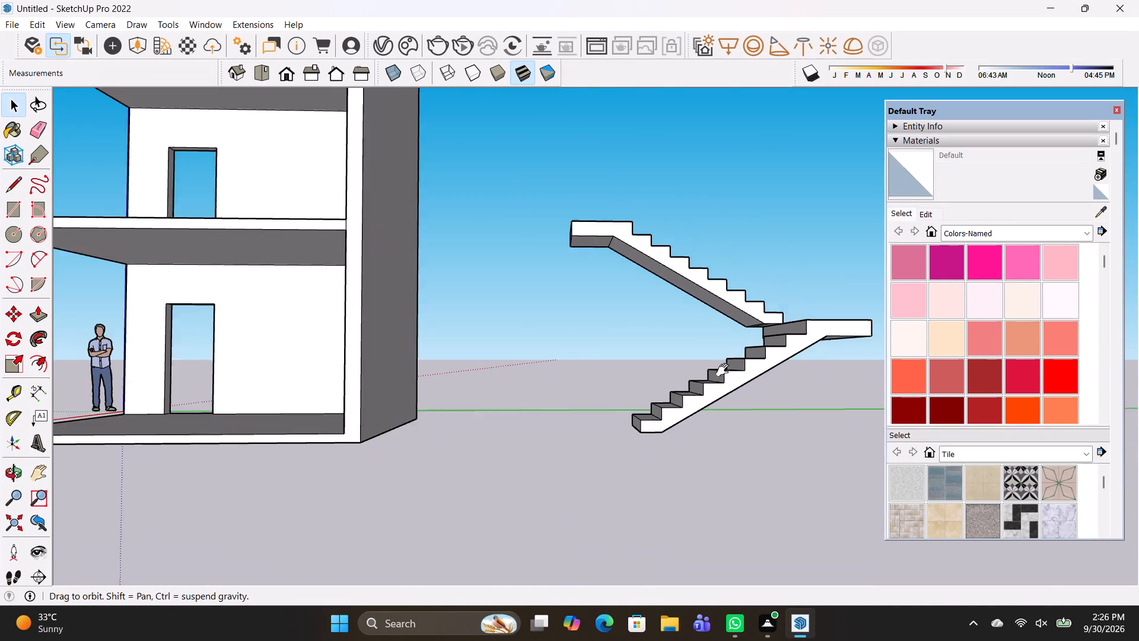
shift+middle_drag(725, 370, 675, 375)
shift+middle_drag(743, 392, 660, 415)
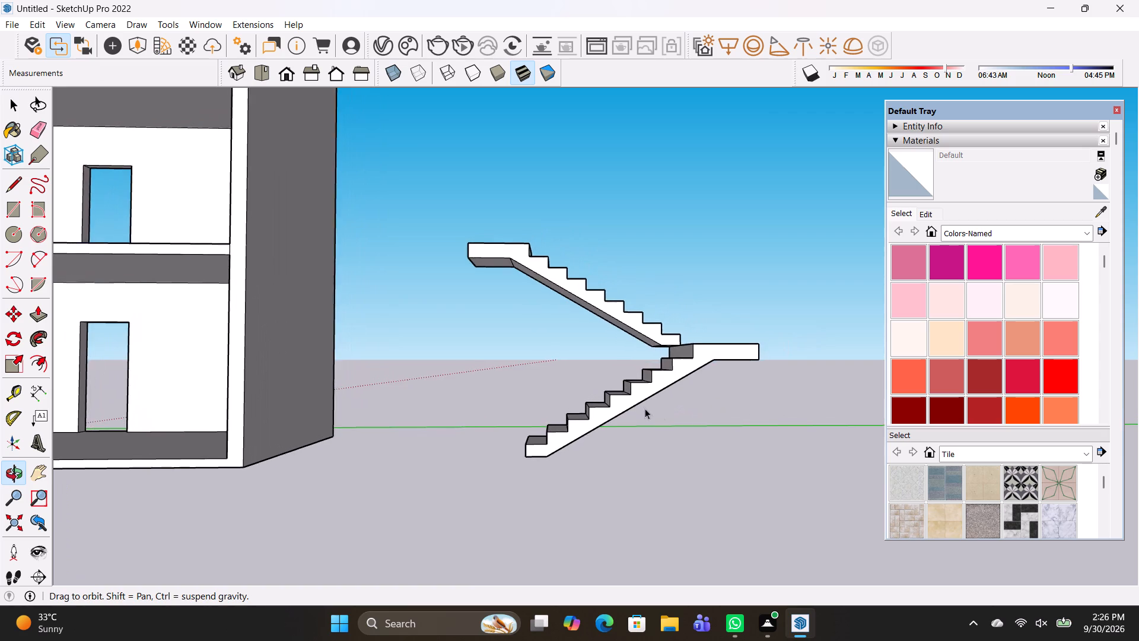
middle_drag(652, 407, 547, 606)
middle_drag(625, 498, 660, 416)
scroll(660, 415, down, 3)
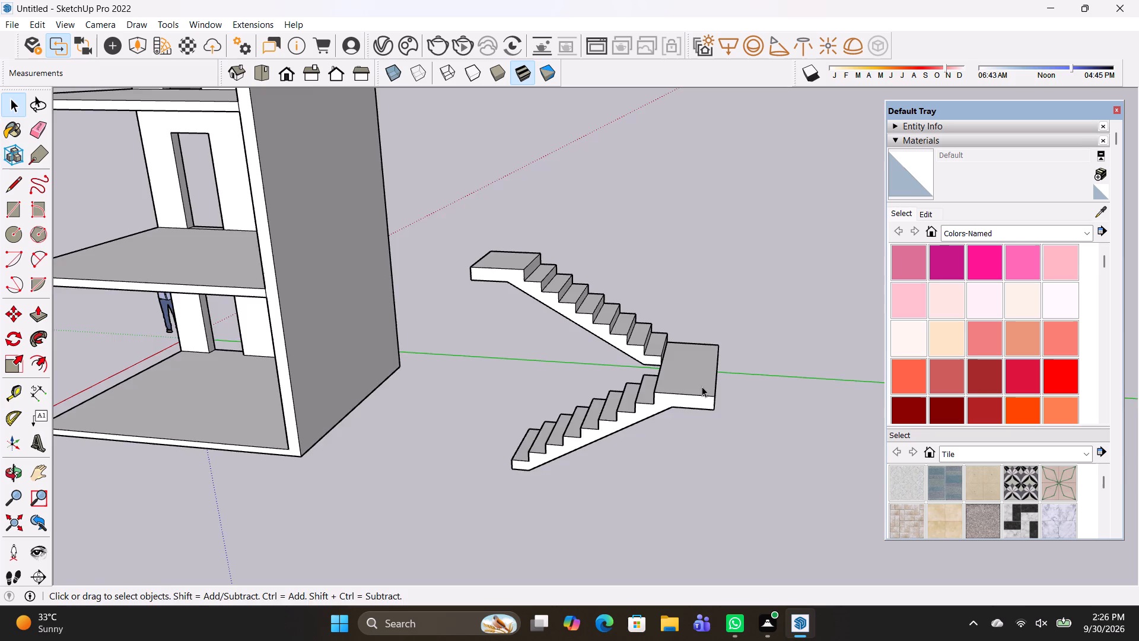
middle_drag(676, 418, 776, 440)
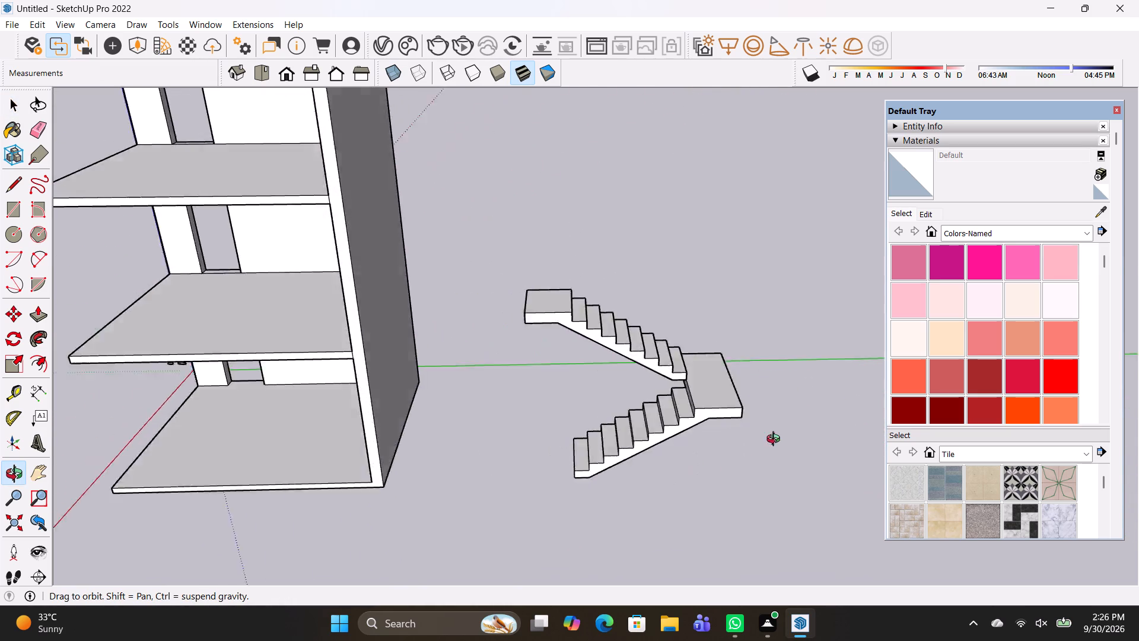
middle_drag(776, 440, 898, 409)
Push the side wall's front face back about 2' 3 1/16" and pull the two upper floor slabs' front edges back to match.
key(p)
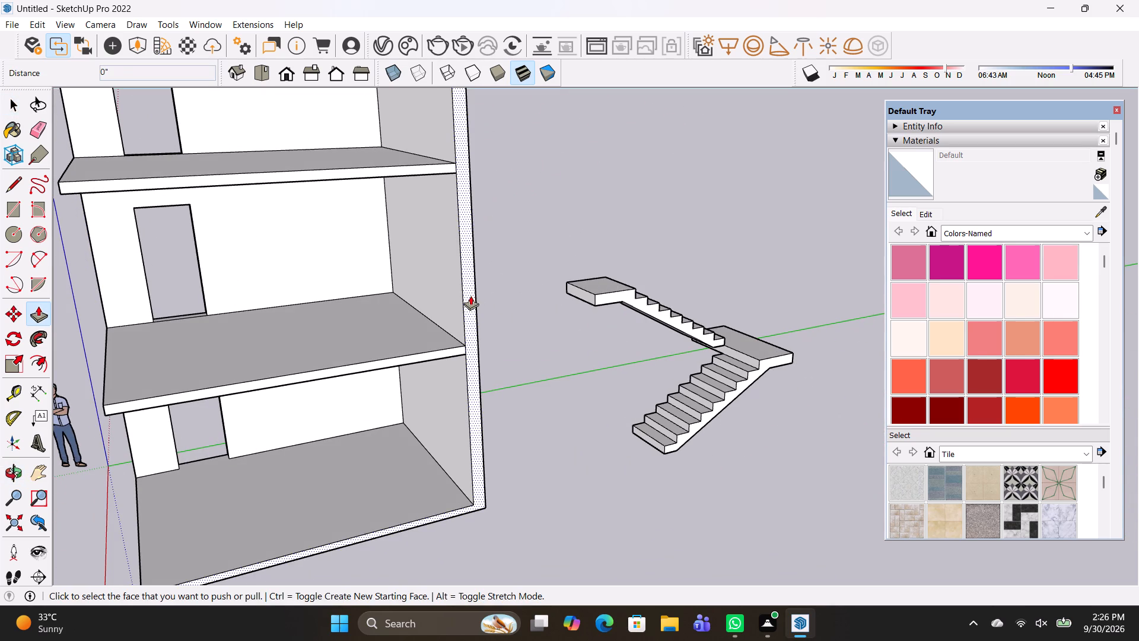
click(470, 296)
click(459, 283)
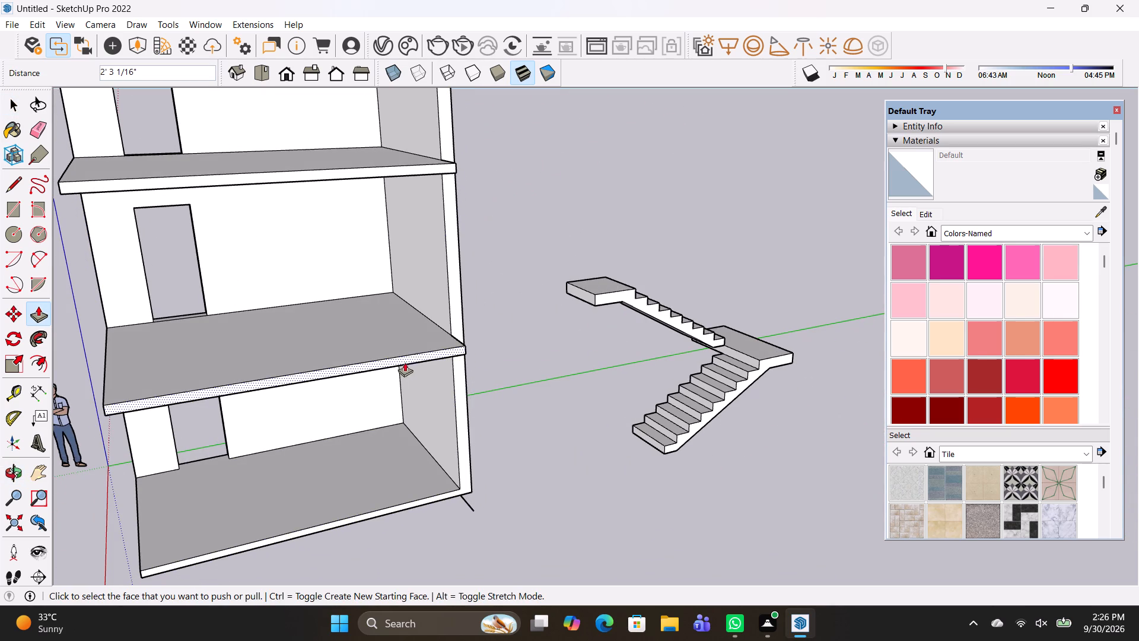
click(411, 358)
click(460, 318)
click(436, 167)
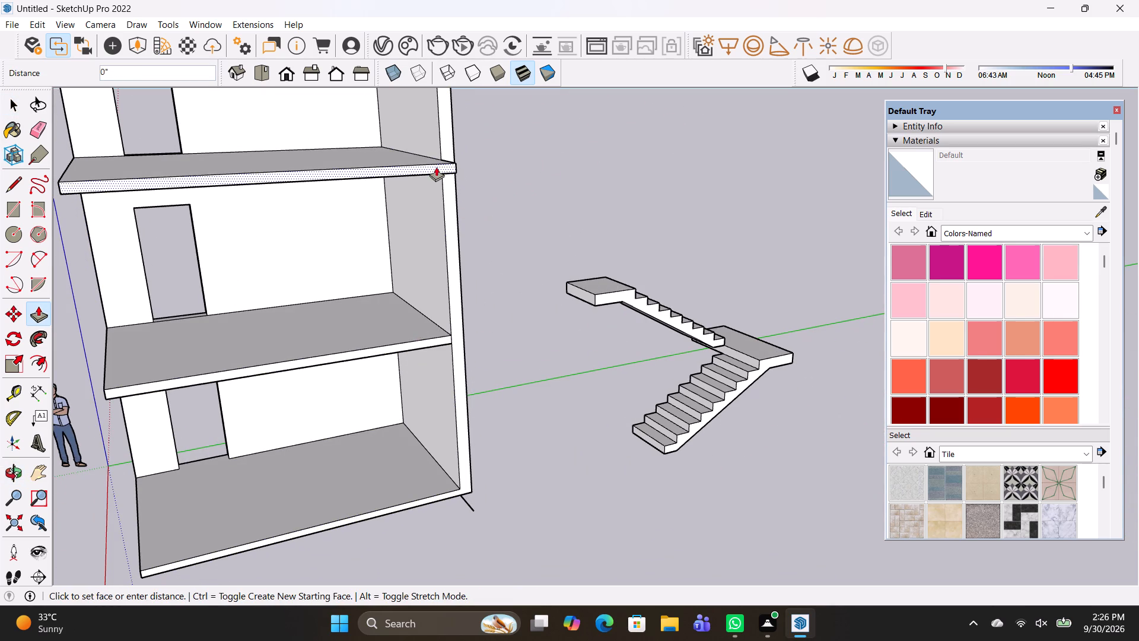
click(439, 138)
Group the lower and upper flights together as one staircase.
middle_drag(561, 436, 627, 478)
key(space)
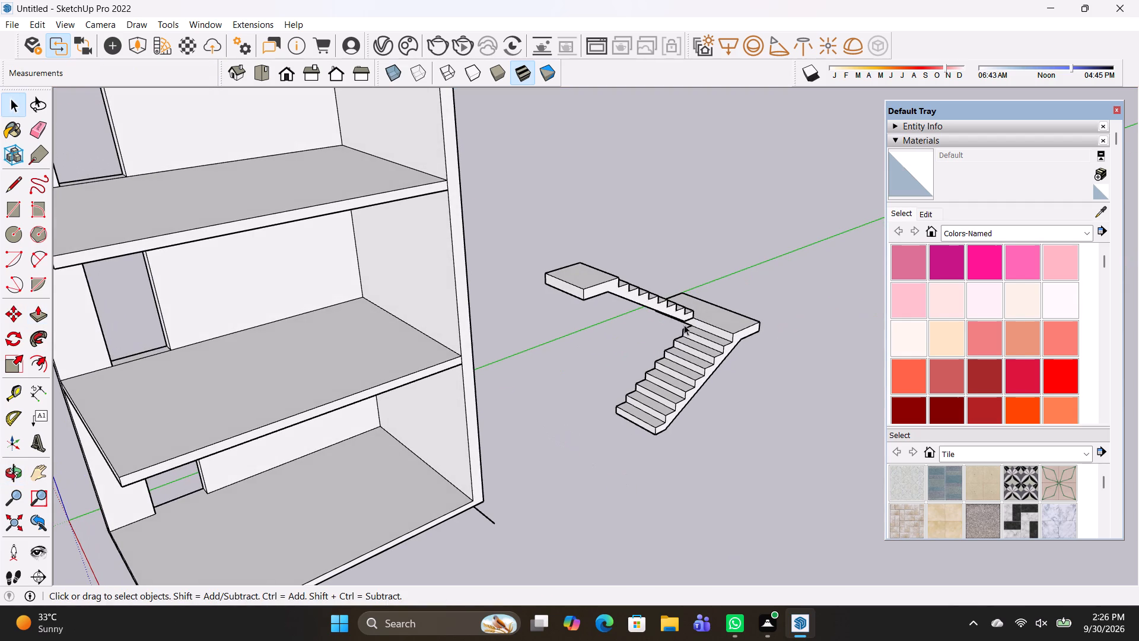
click(714, 332)
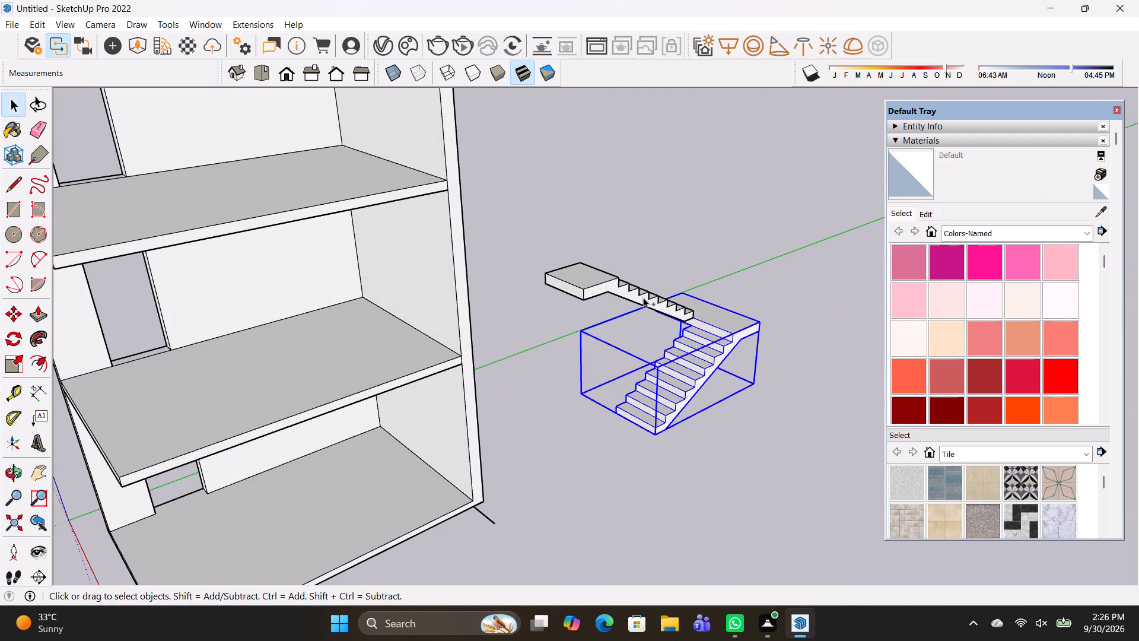
ctrl+click(641, 299)
ctrl+right_click(641, 299)
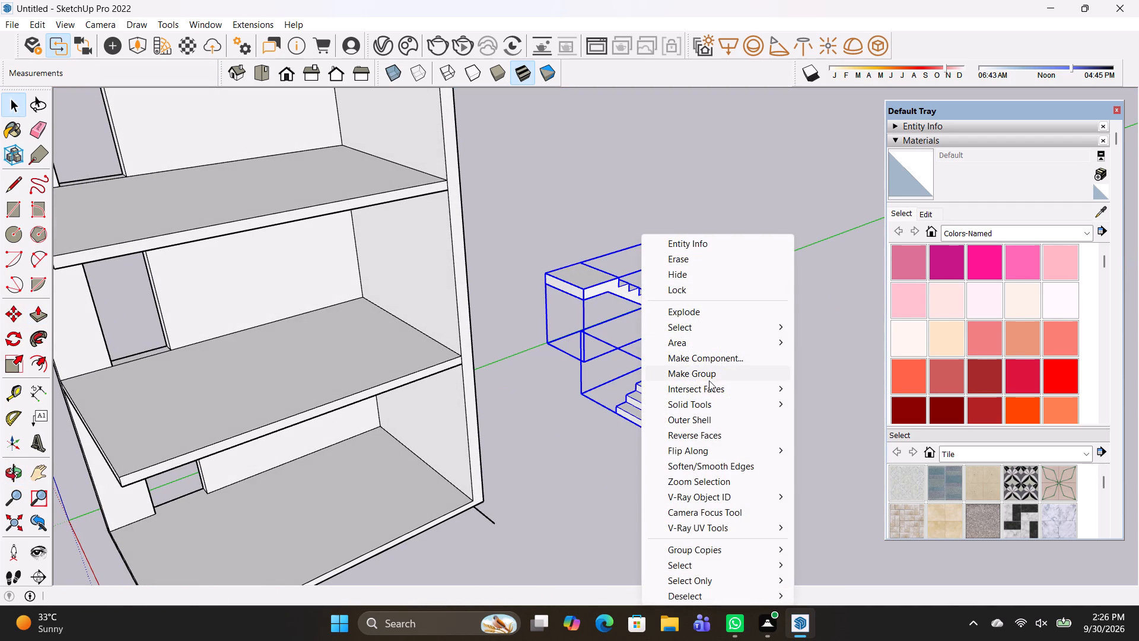
click(709, 377)
Move the staircase group by its landing corner into the building's ground floor, against the inner face of the side wall.
key(m)
scroll(634, 332, up, 2)
middle_drag(806, 365, 628, 419)
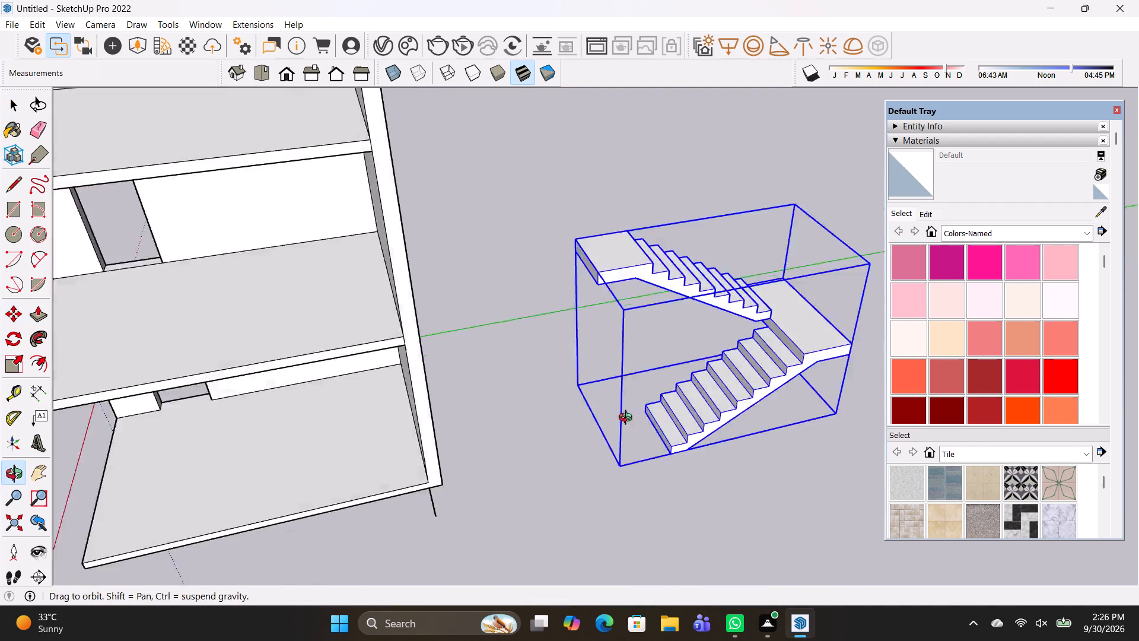
middle_drag(628, 419, 517, 389)
middle_drag(824, 371, 495, 319)
scroll(514, 331, up, 1)
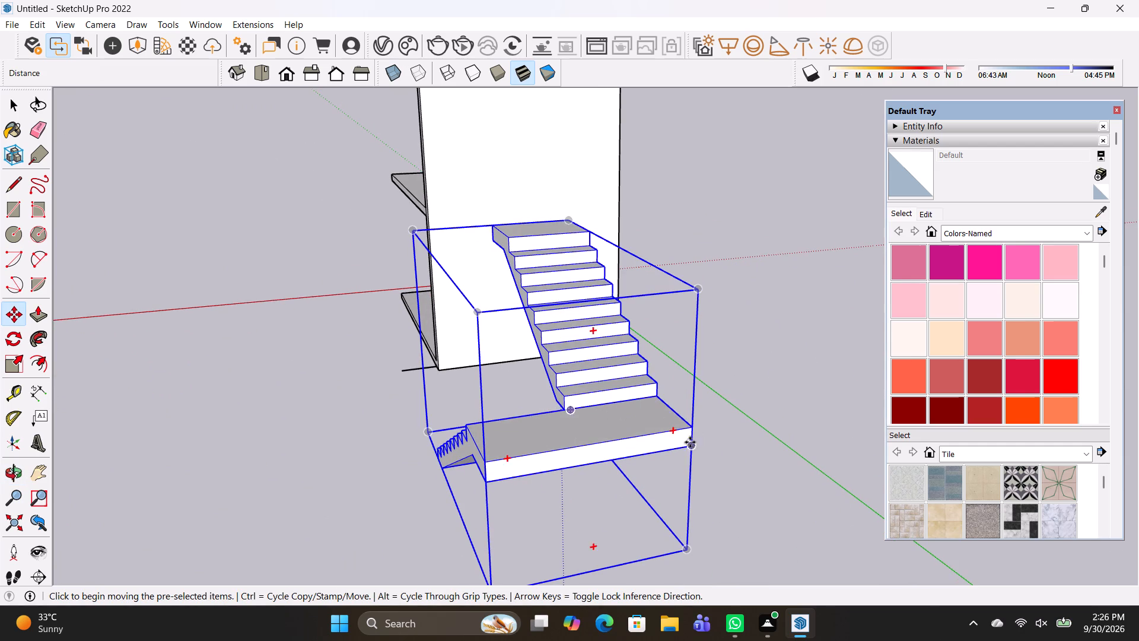
click(690, 442)
middle_drag(494, 343, 863, 318)
scroll(566, 323, up, 6)
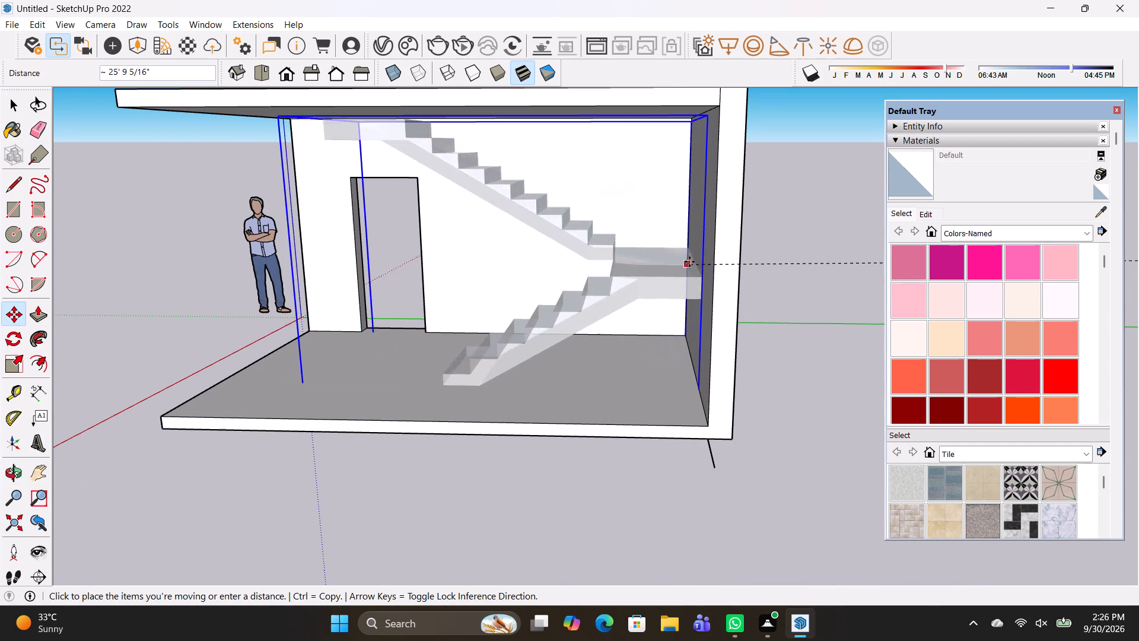
click(689, 228)
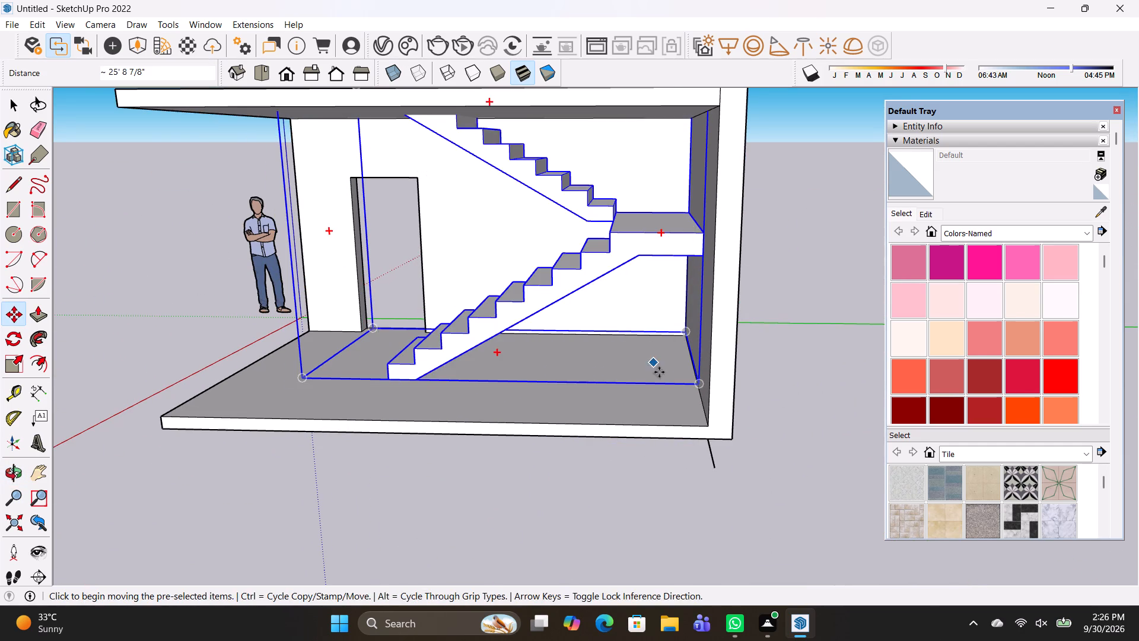
Move the staircase group forward by its base corner to the front edge of the ground floor beside the side wall.
middle_drag(661, 375, 828, 375)
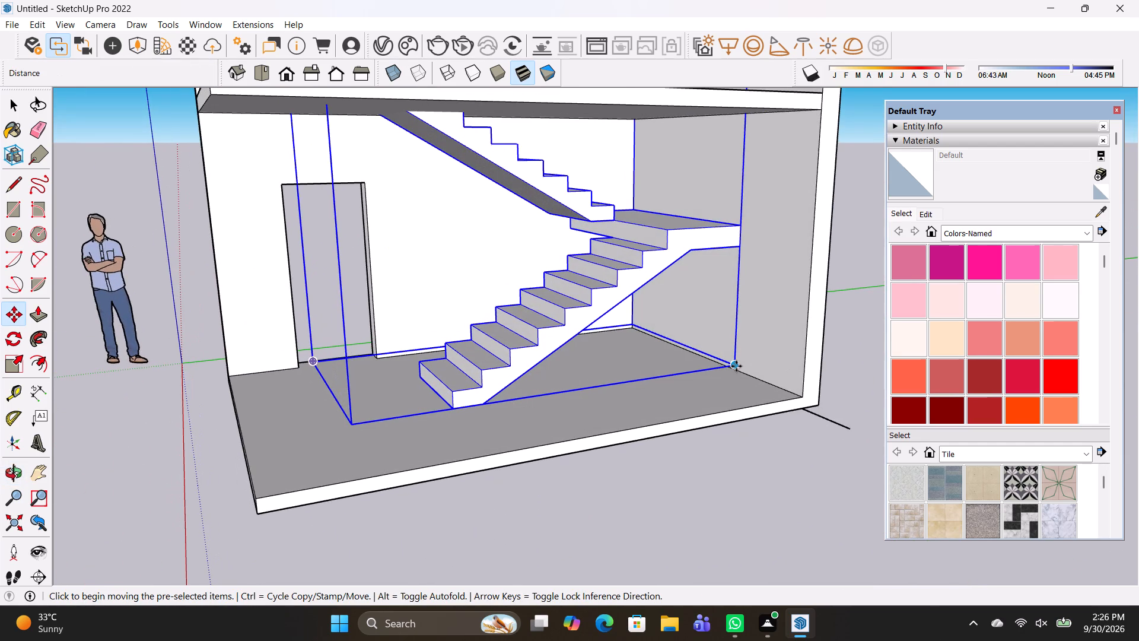
scroll(734, 366, up, 3)
click(732, 366)
double_click(732, 369)
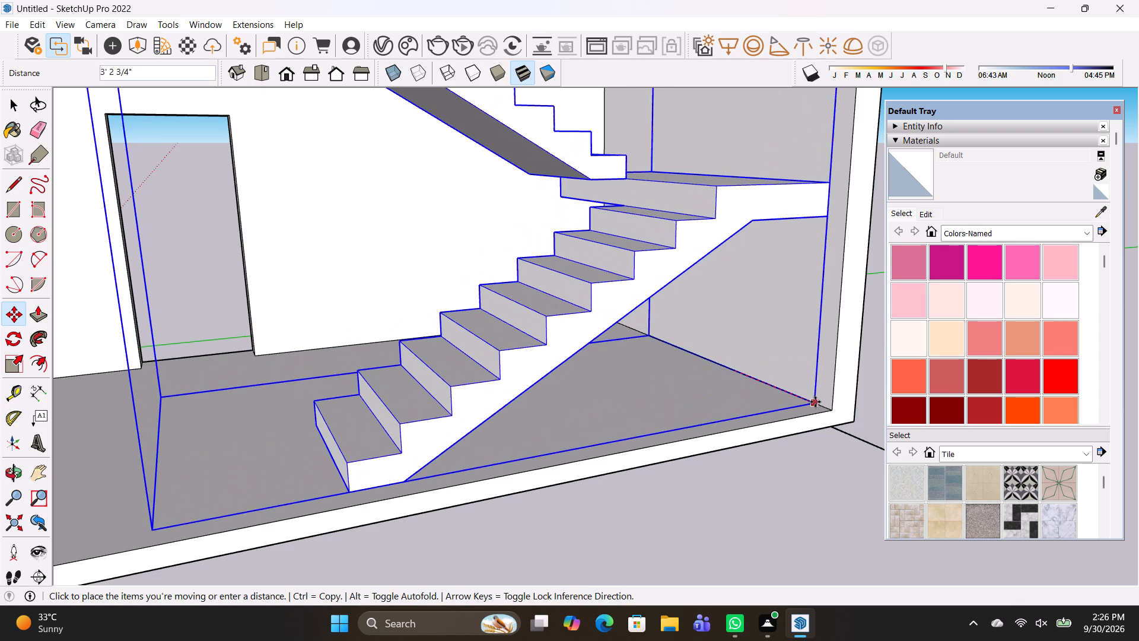
click(835, 405)
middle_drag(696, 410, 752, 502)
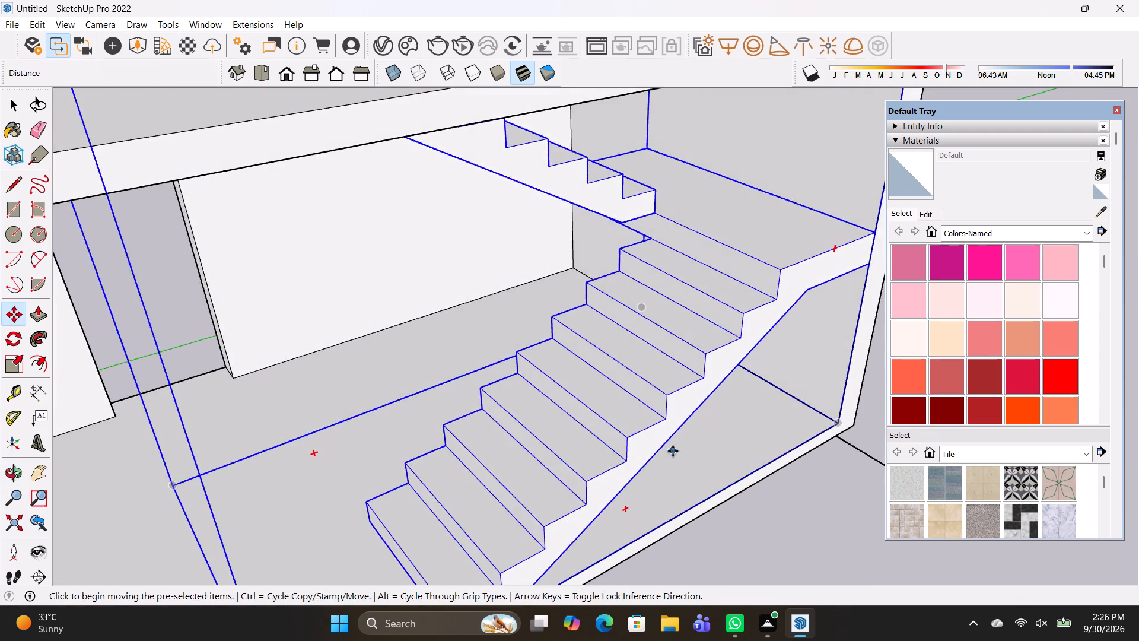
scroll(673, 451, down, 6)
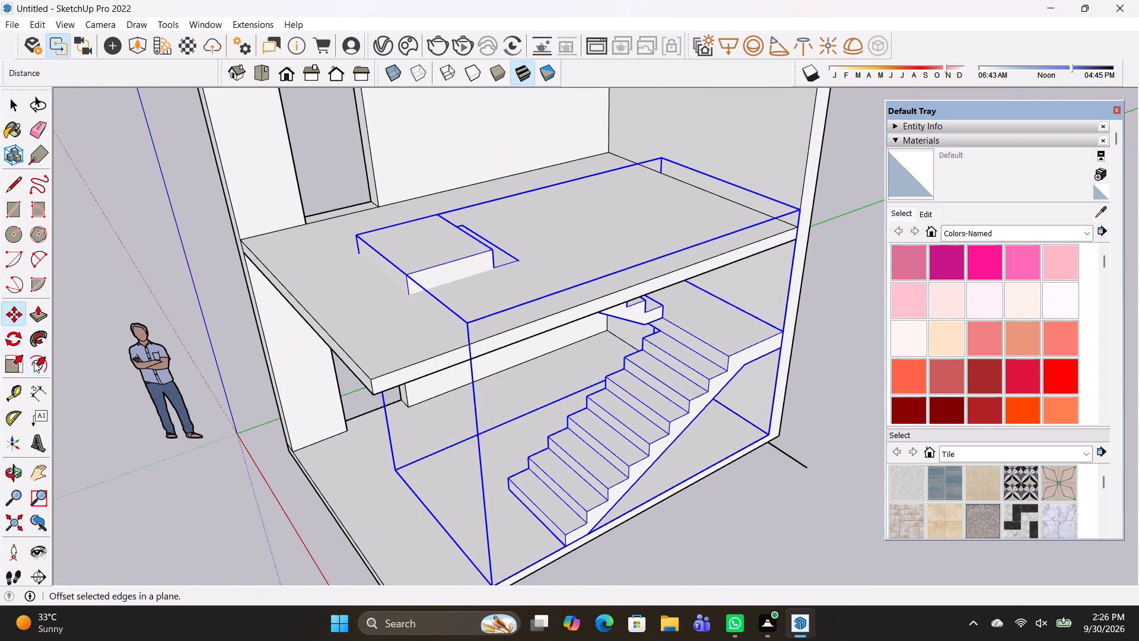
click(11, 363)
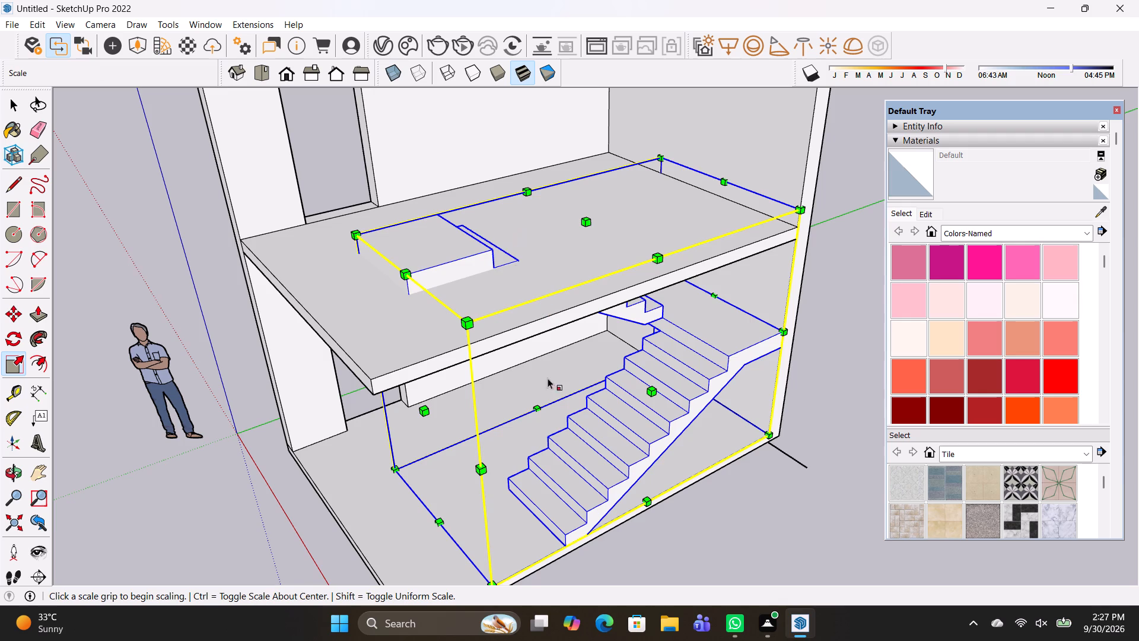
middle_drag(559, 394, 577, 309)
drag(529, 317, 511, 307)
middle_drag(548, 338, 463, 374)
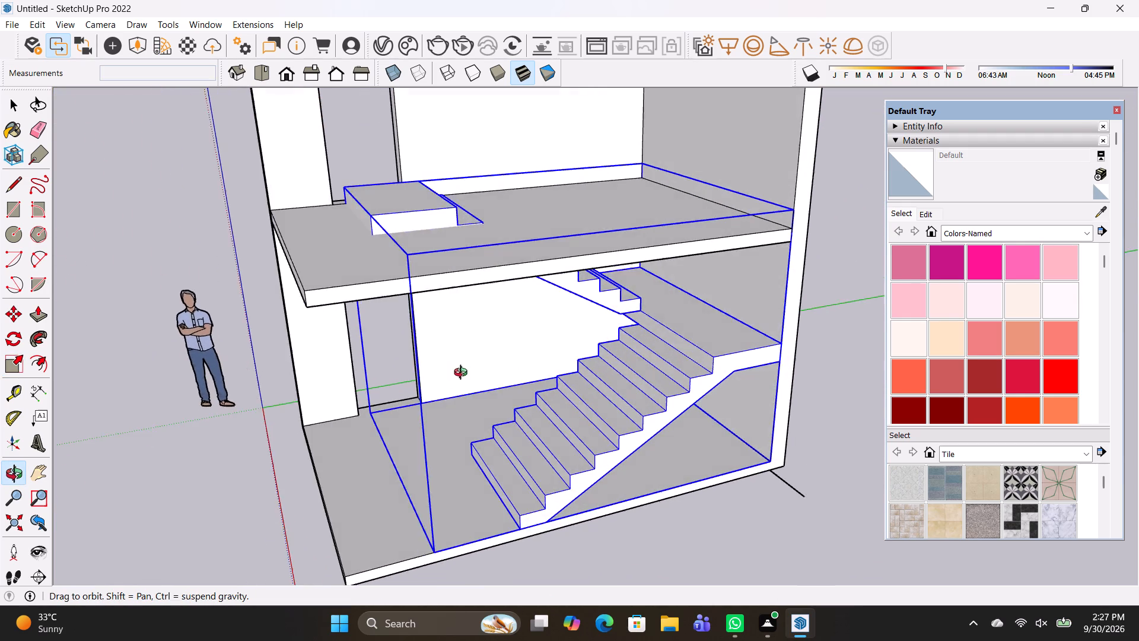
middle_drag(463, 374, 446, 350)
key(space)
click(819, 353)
Draw a 14' by 10' 9 1/16" rectangle on the first upper floor slab, starting at the doorway's bottom corner and enclosing the stairs.
scroll(408, 436, down, 1)
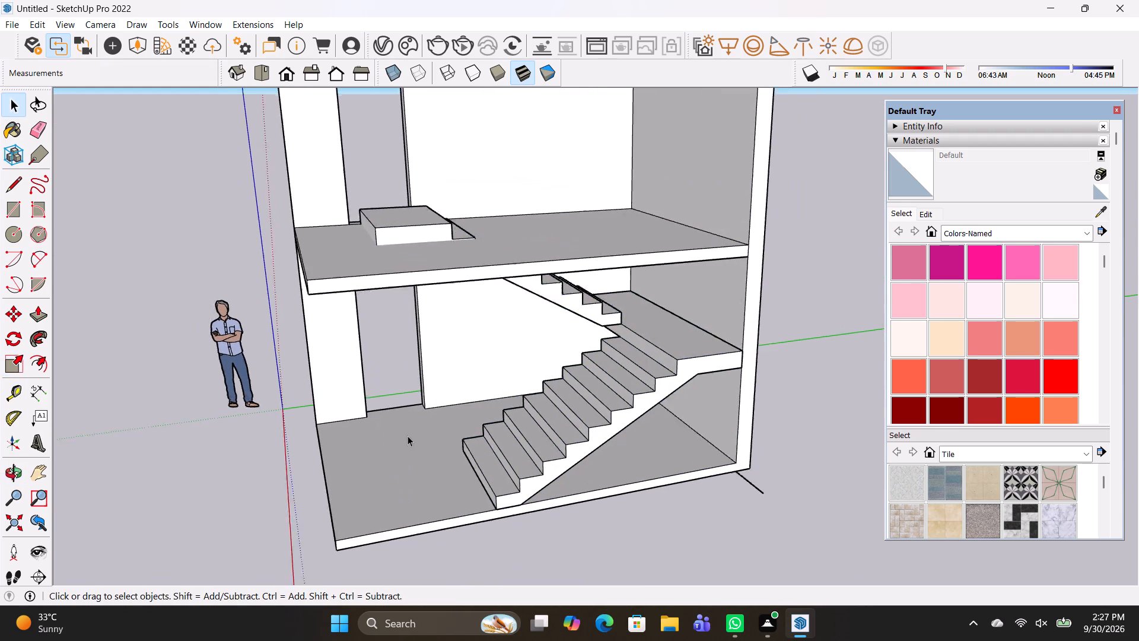
scroll(408, 436, down, 4)
middle_drag(424, 454, 526, 477)
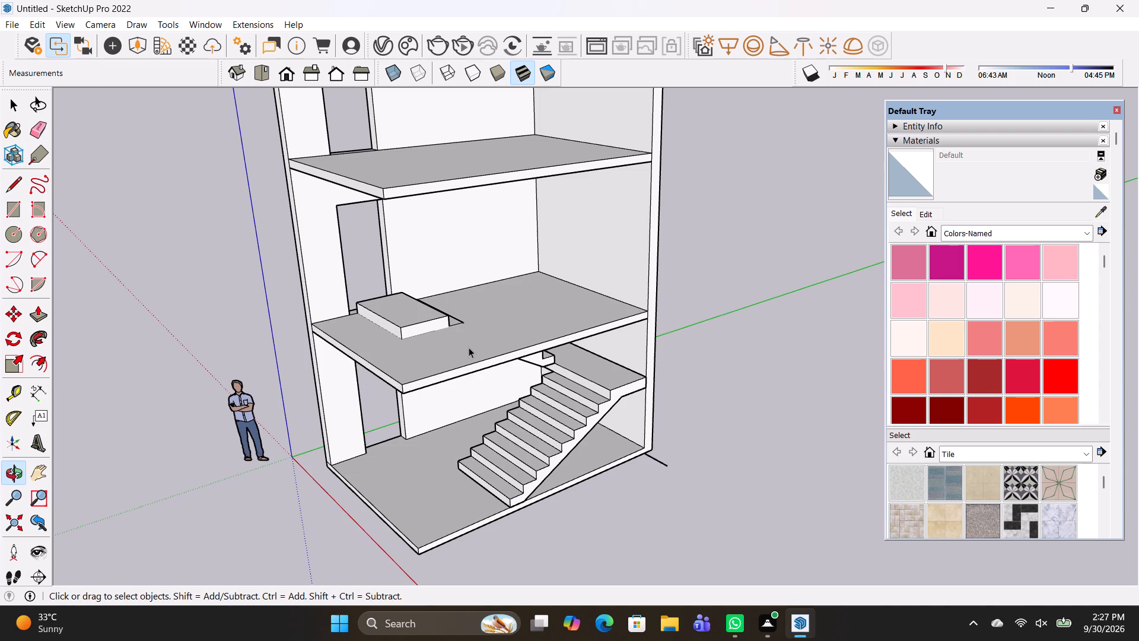
key(e)
scroll(412, 368, up, 2)
key(r)
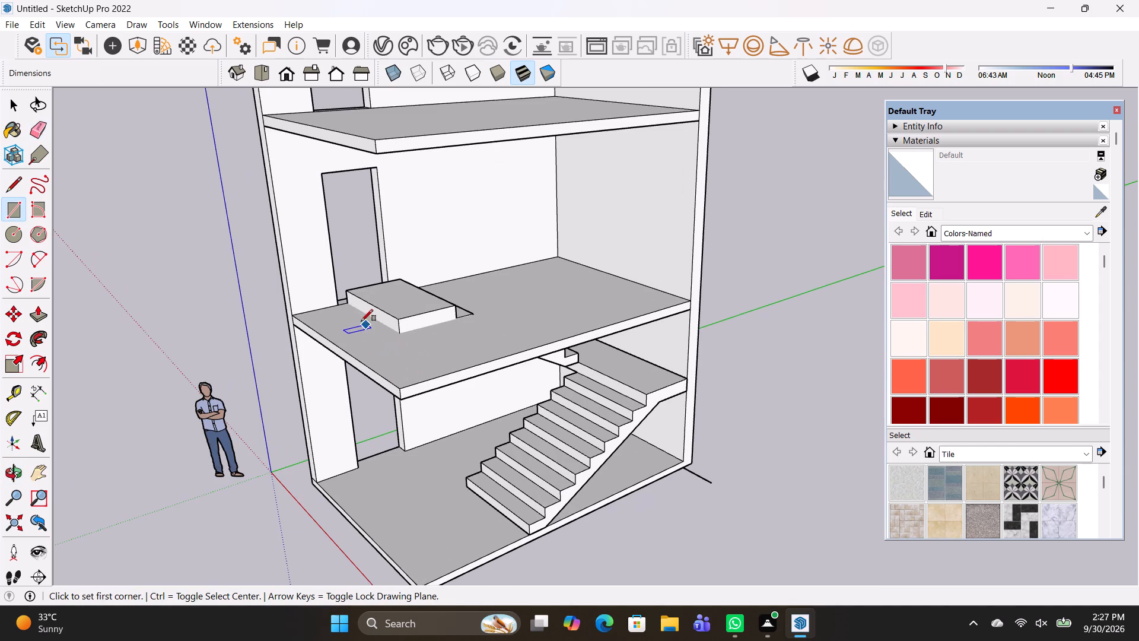
scroll(336, 319, up, 5)
middle_drag(499, 404, 450, 483)
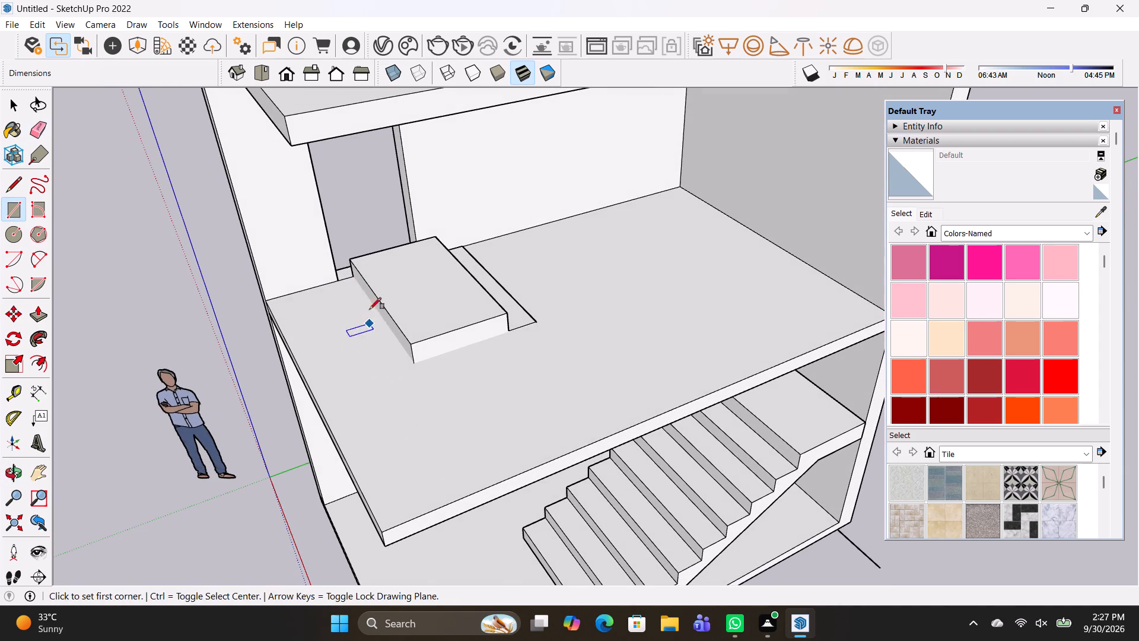
click(338, 280)
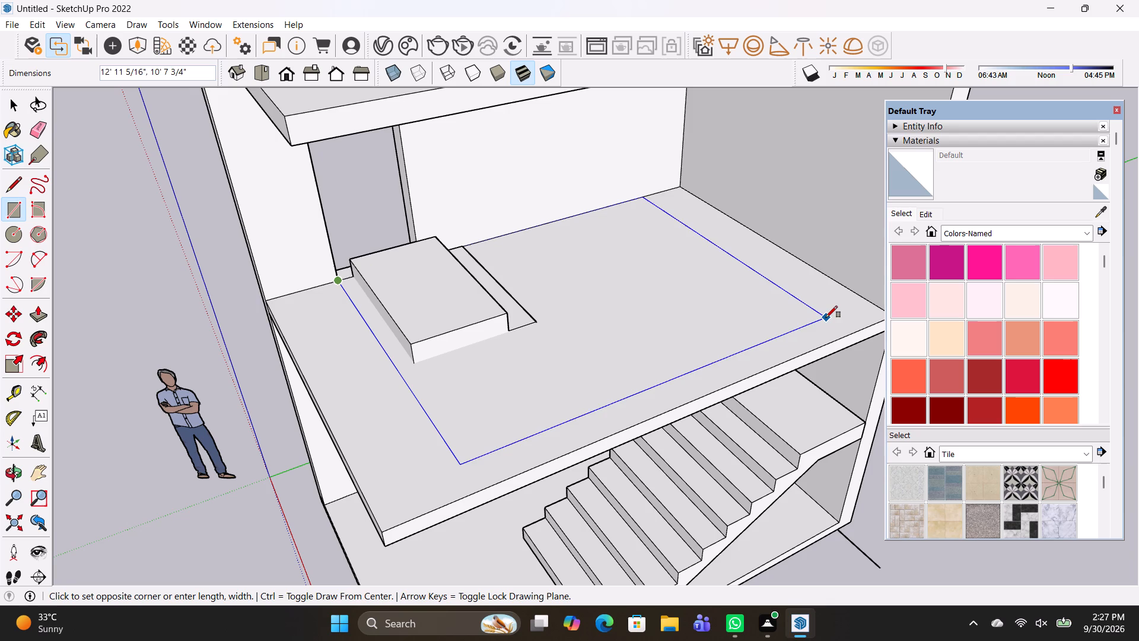
click(851, 310)
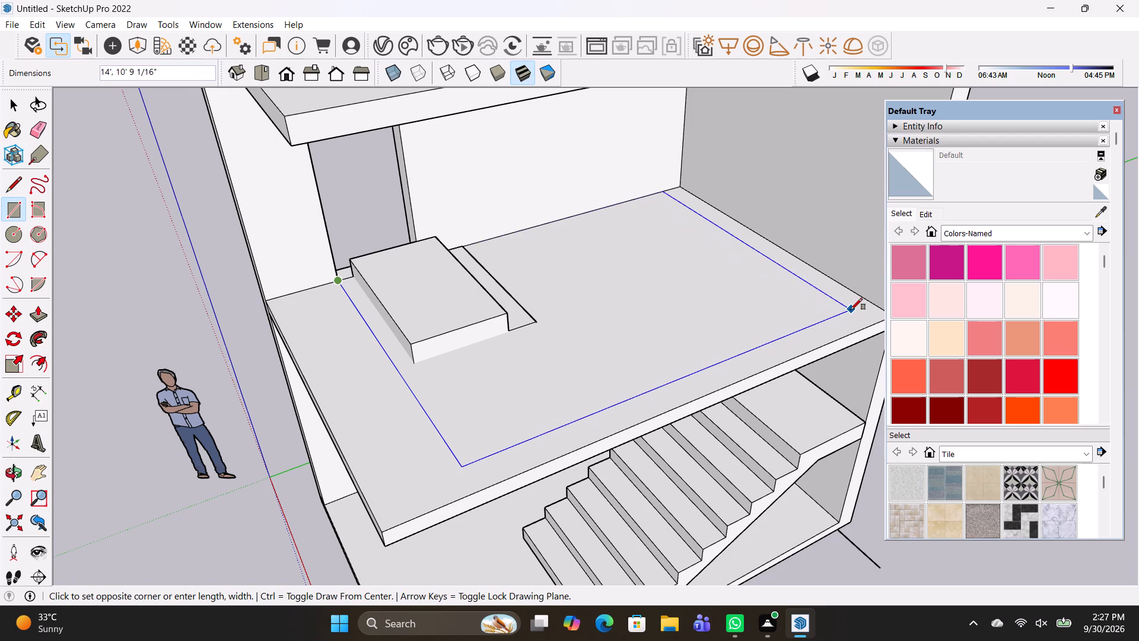
Push the rectangle down 6" through the slab to cut the stairwell opening.
key(space)
key(p)
click(722, 316)
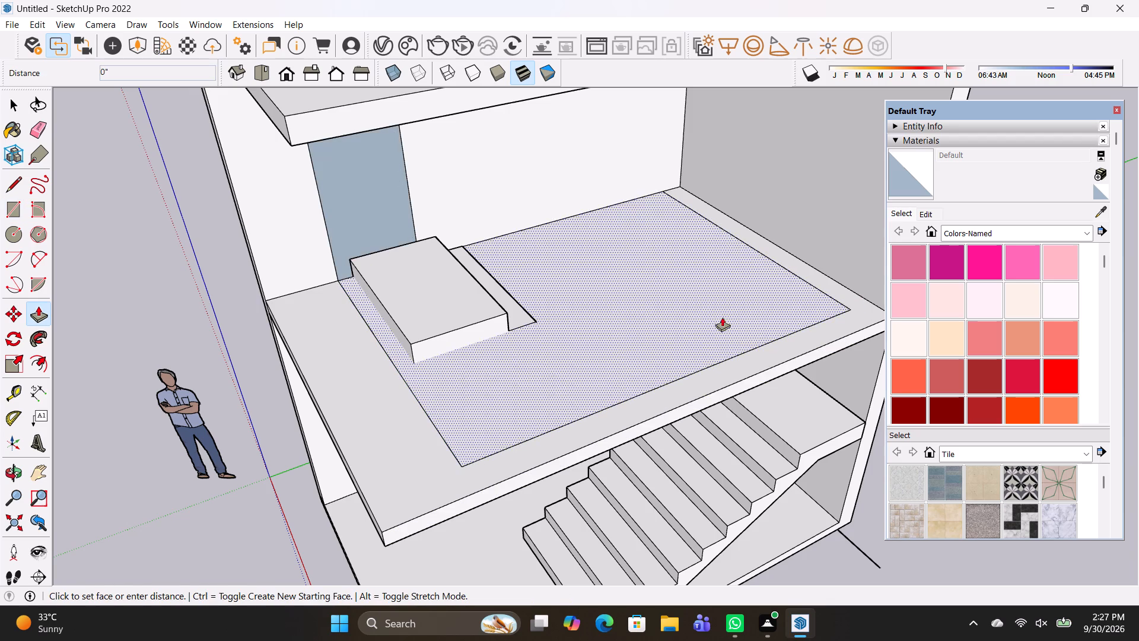
click(708, 405)
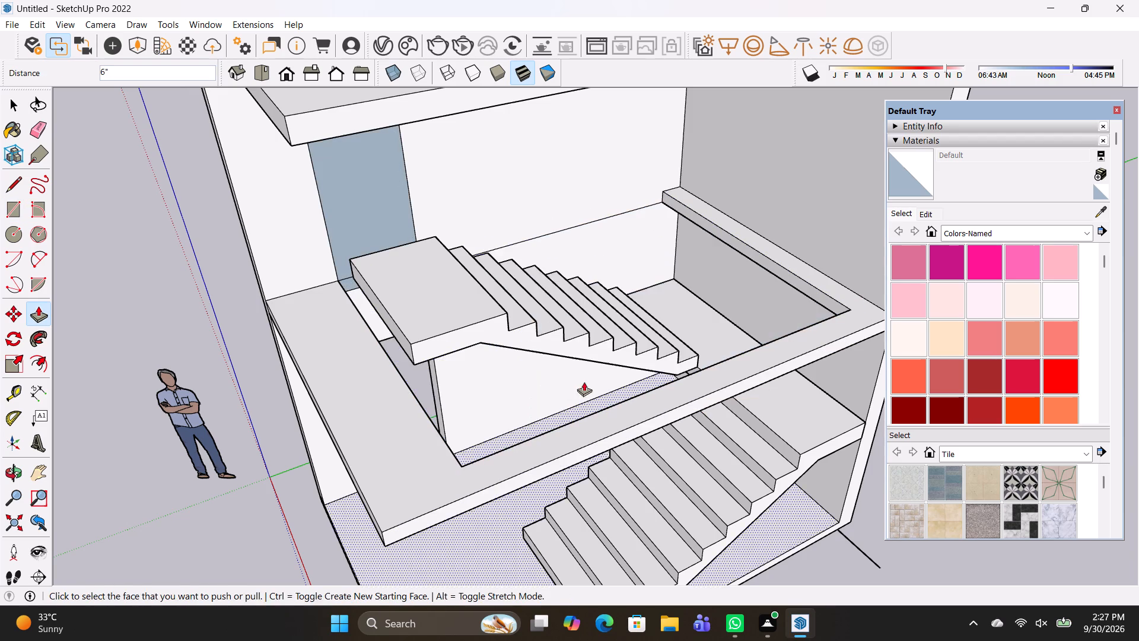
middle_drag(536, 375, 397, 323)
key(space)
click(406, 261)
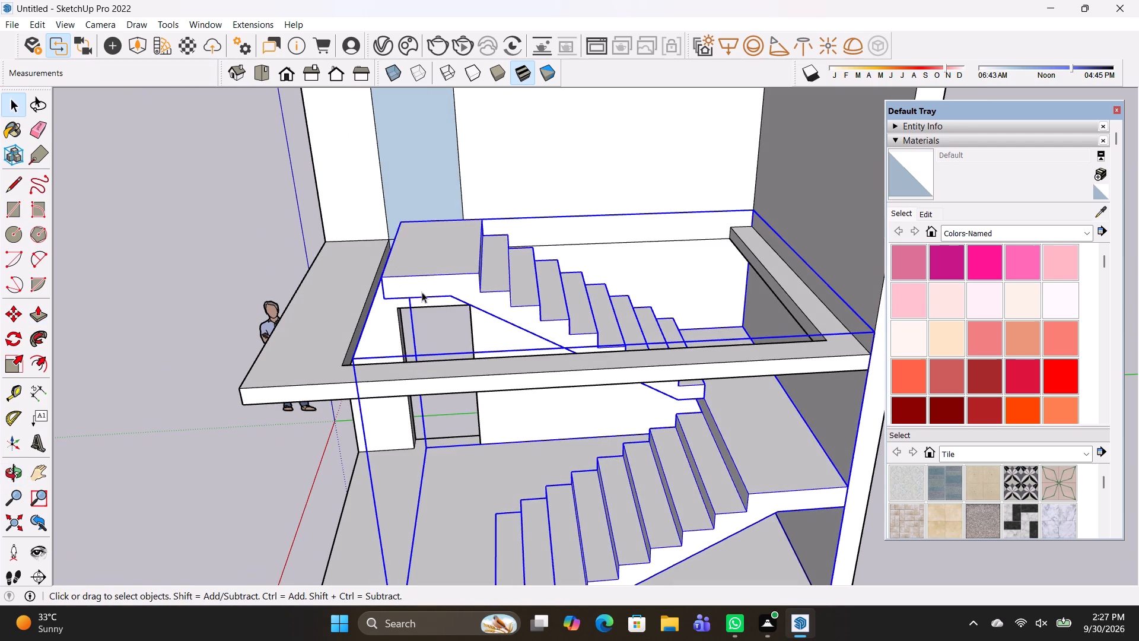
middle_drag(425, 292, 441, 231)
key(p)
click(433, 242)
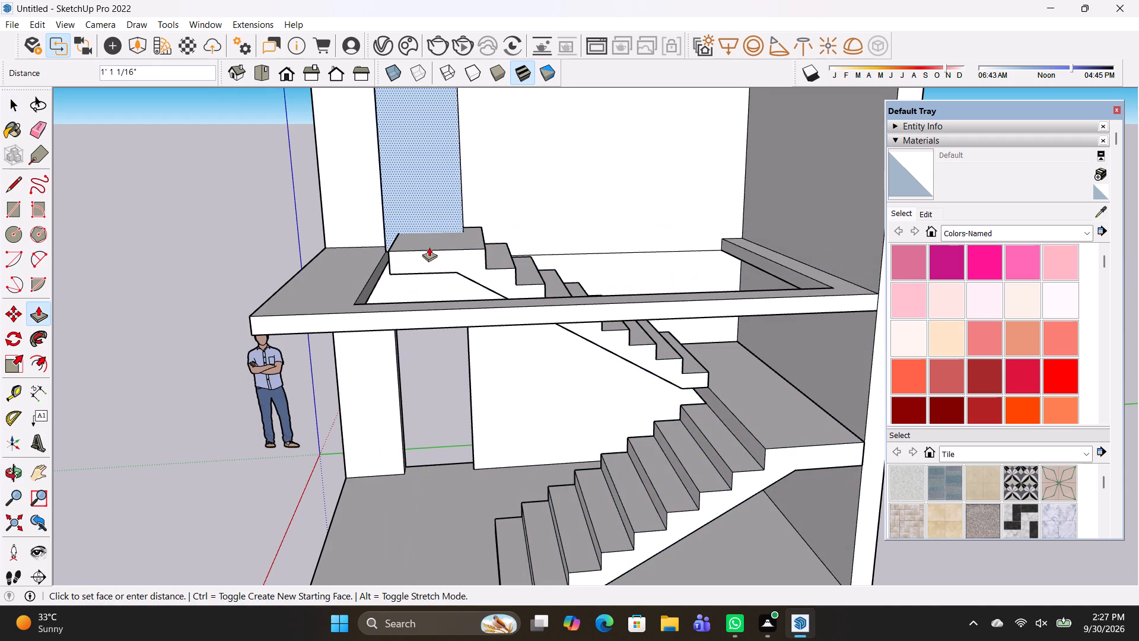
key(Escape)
Delete the face closing the upper-floor doorway behind the top landing.
click(416, 186)
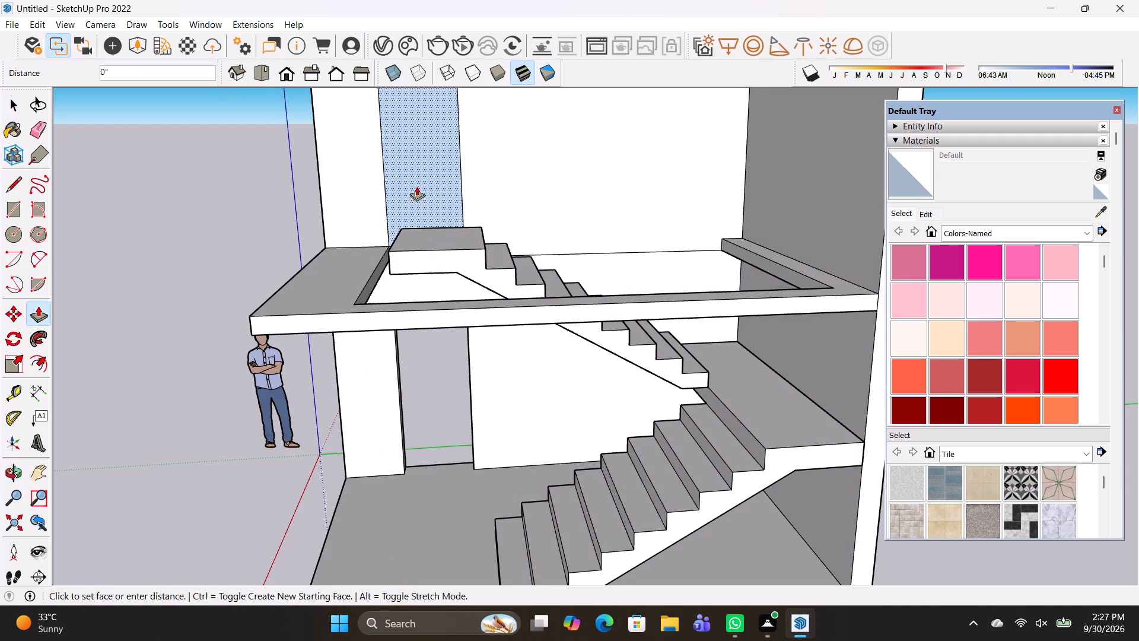
key(Delete)
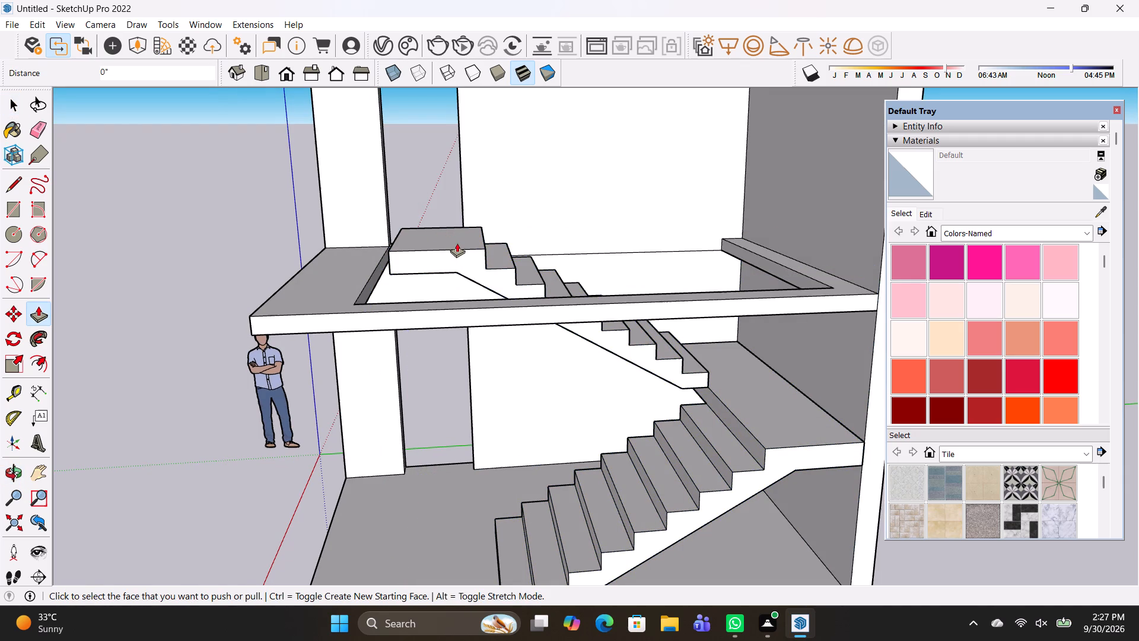
Open the staircase group and its nested upper flight's group for editing at the top landing.
key(space)
triple_click(457, 243)
click(457, 250)
double_click(459, 258)
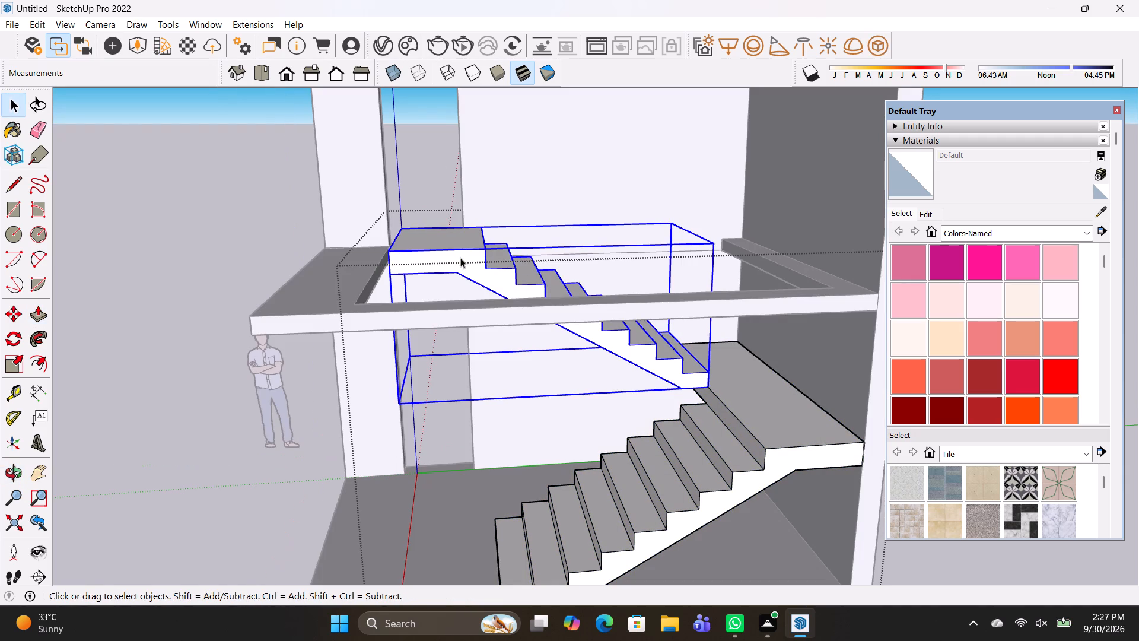
click(459, 250)
key(p)
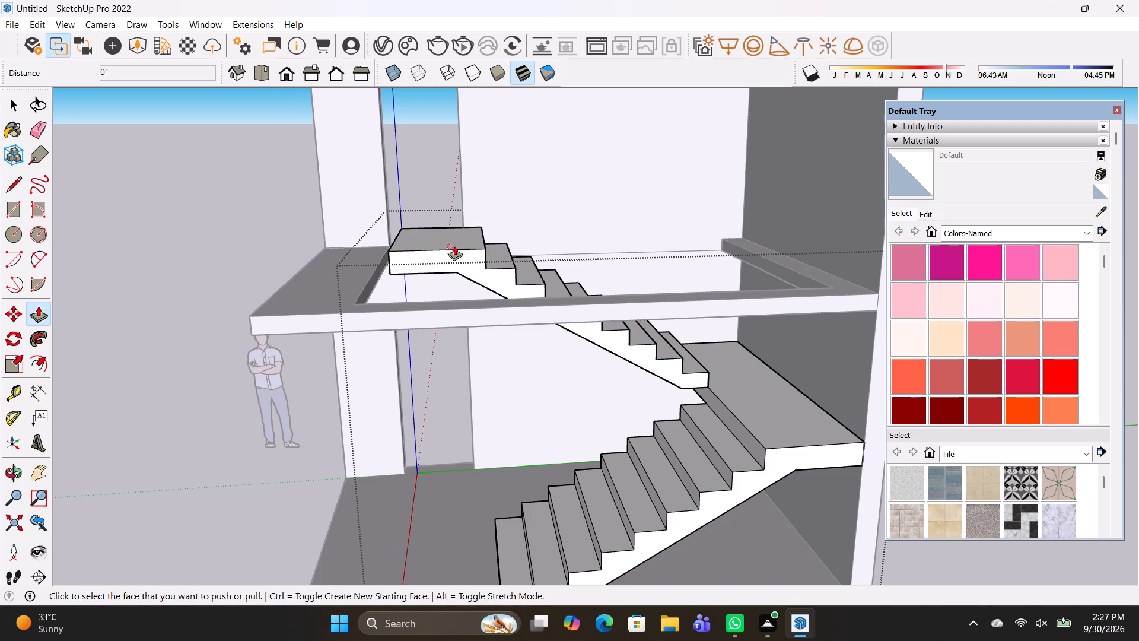
click(454, 246)
click(410, 245)
key(space)
triple_click(430, 243)
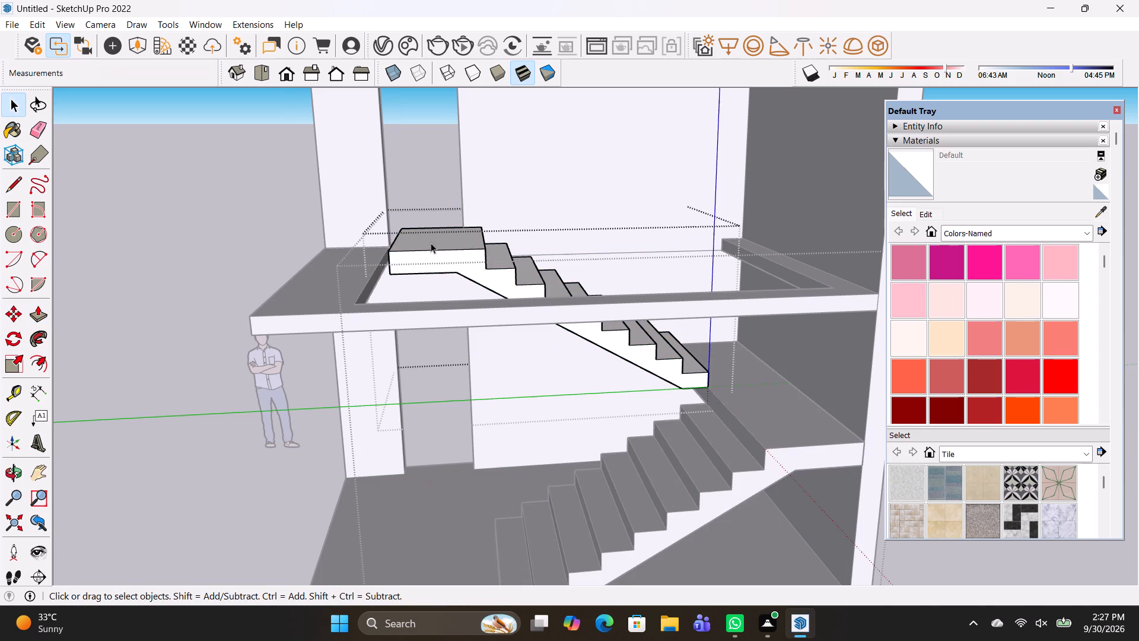
Push the top landing's surface down 8 1/2" inside the upper flight's group, and exit the staircase groups.
click(431, 243)
key(p)
click(431, 243)
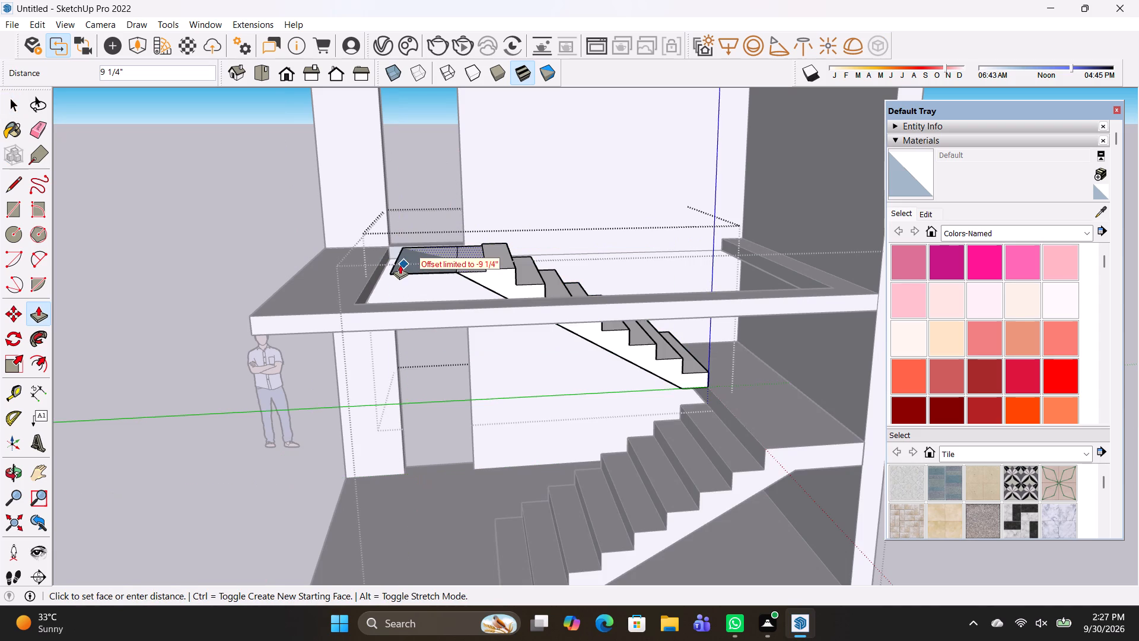
click(377, 268)
scroll(440, 272, up, 3)
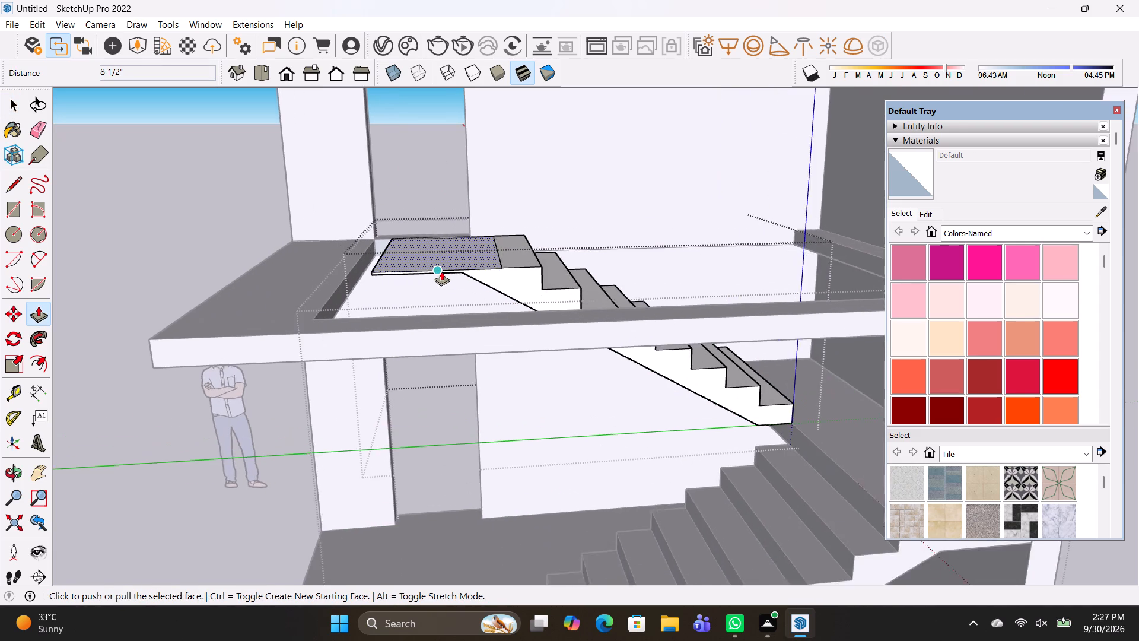
scroll(441, 271, up, 3)
middle_drag(456, 277, 484, 191)
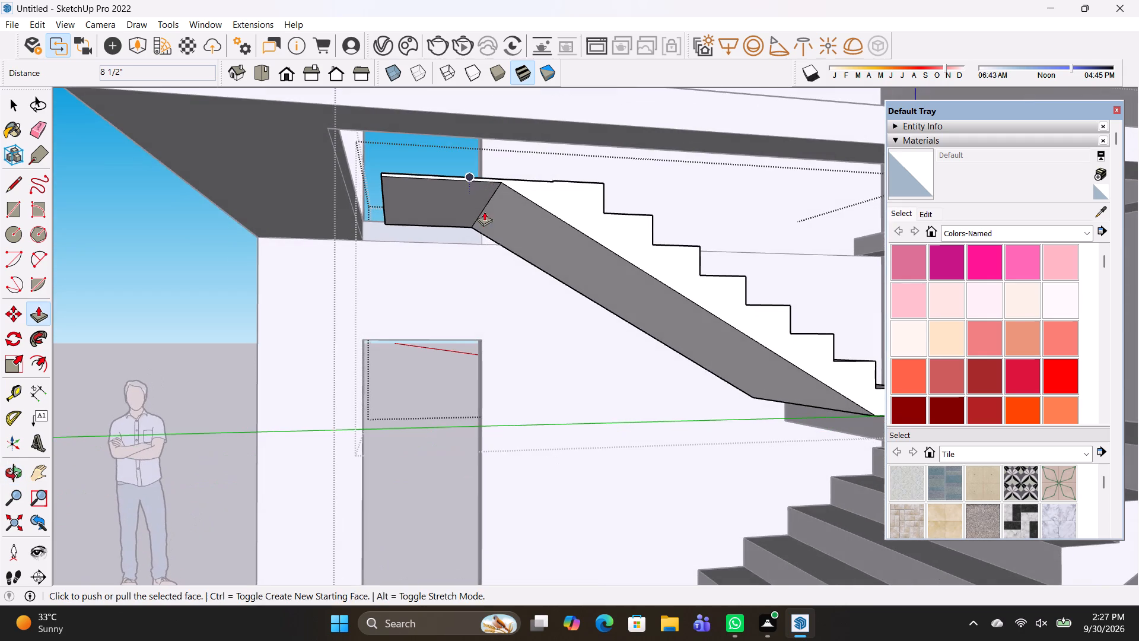
middle_drag(484, 238, 472, 376)
middle_drag(479, 338, 616, 350)
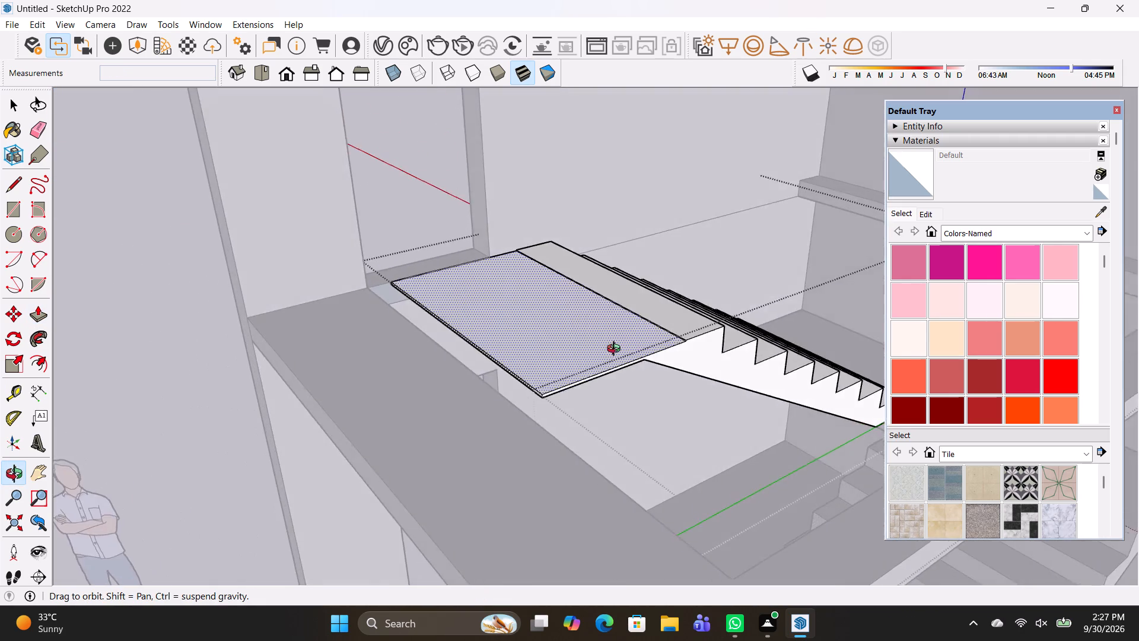
middle_drag(616, 350, 627, 303)
middle_drag(632, 349, 446, 364)
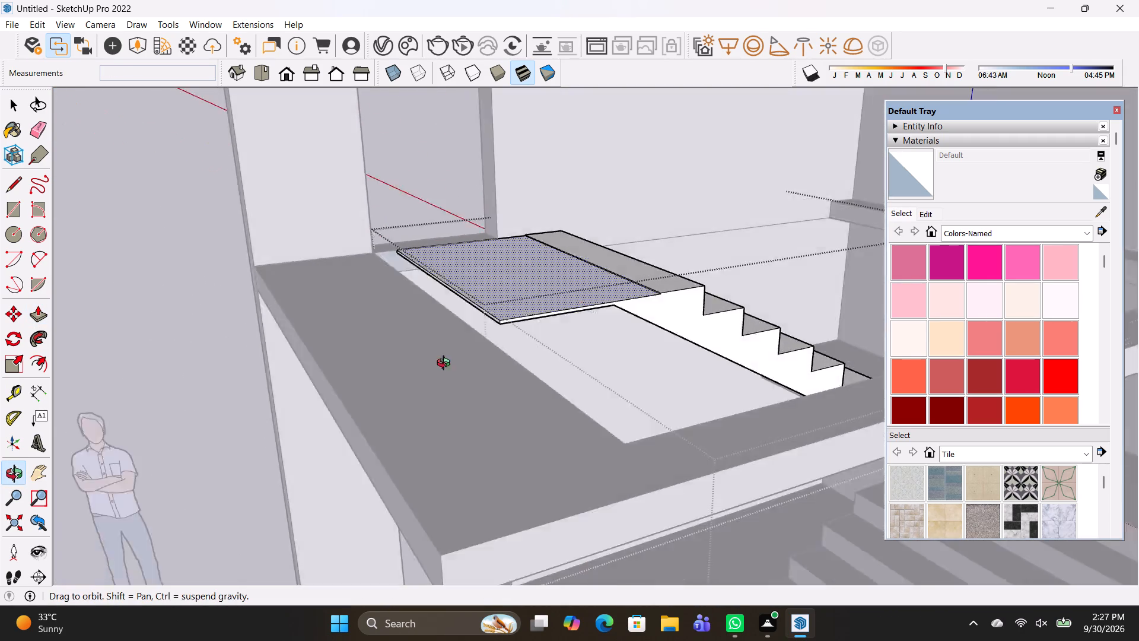
middle_drag(446, 364, 187, 390)
key(space)
click(243, 231)
click(253, 266)
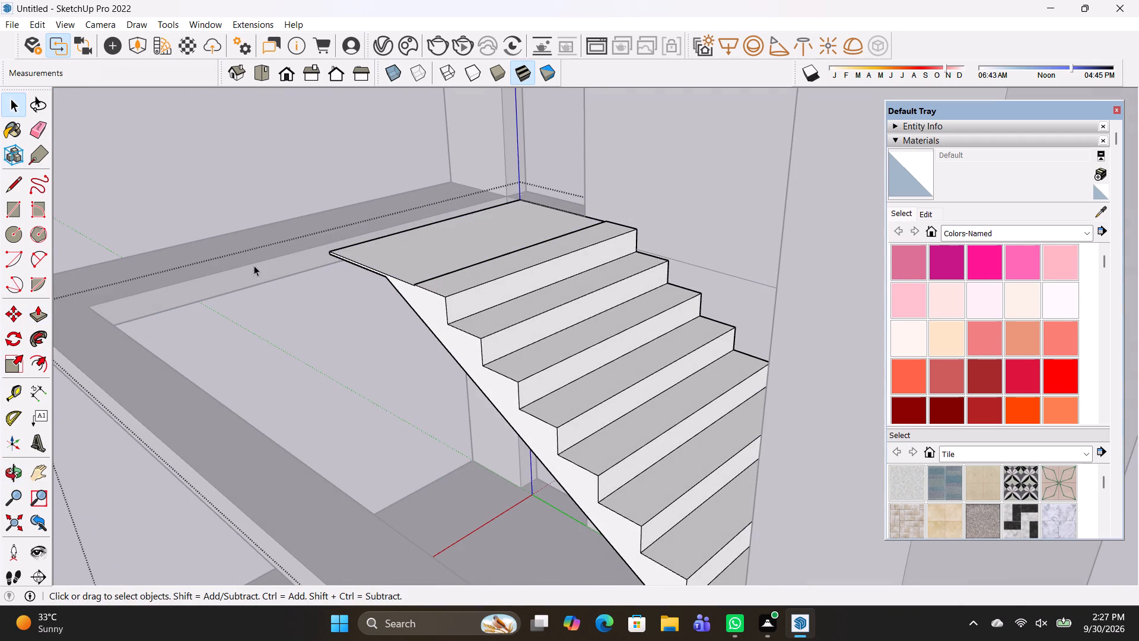
click(221, 181)
Push the stairwell opening's slab edge beside the top landing back 2 1/2" to widen the opening.
key(p)
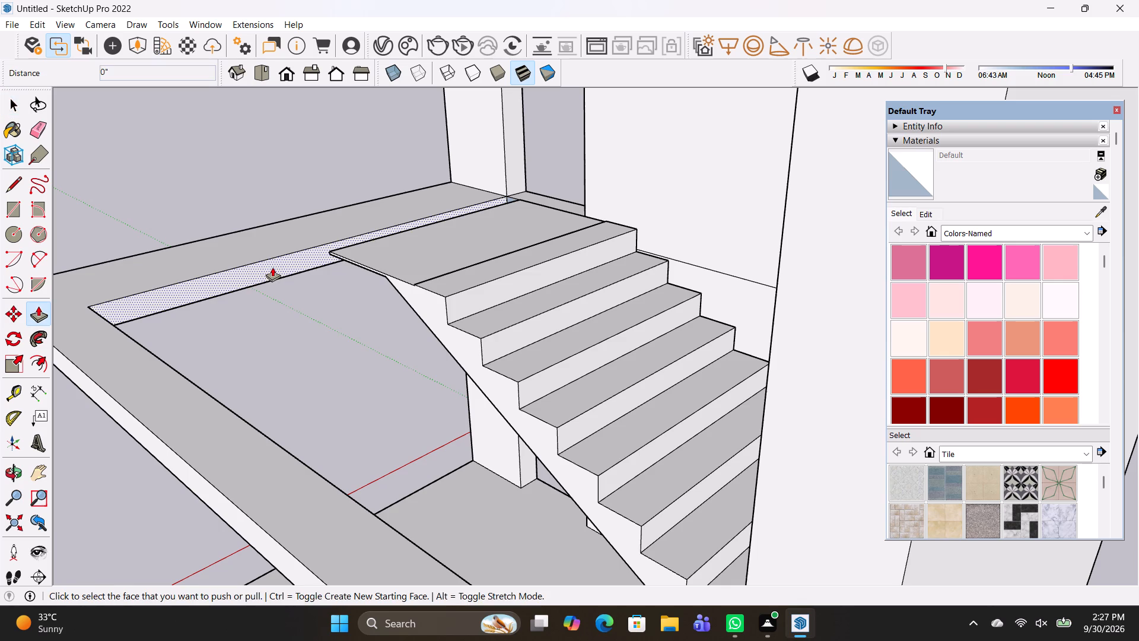
click(272, 267)
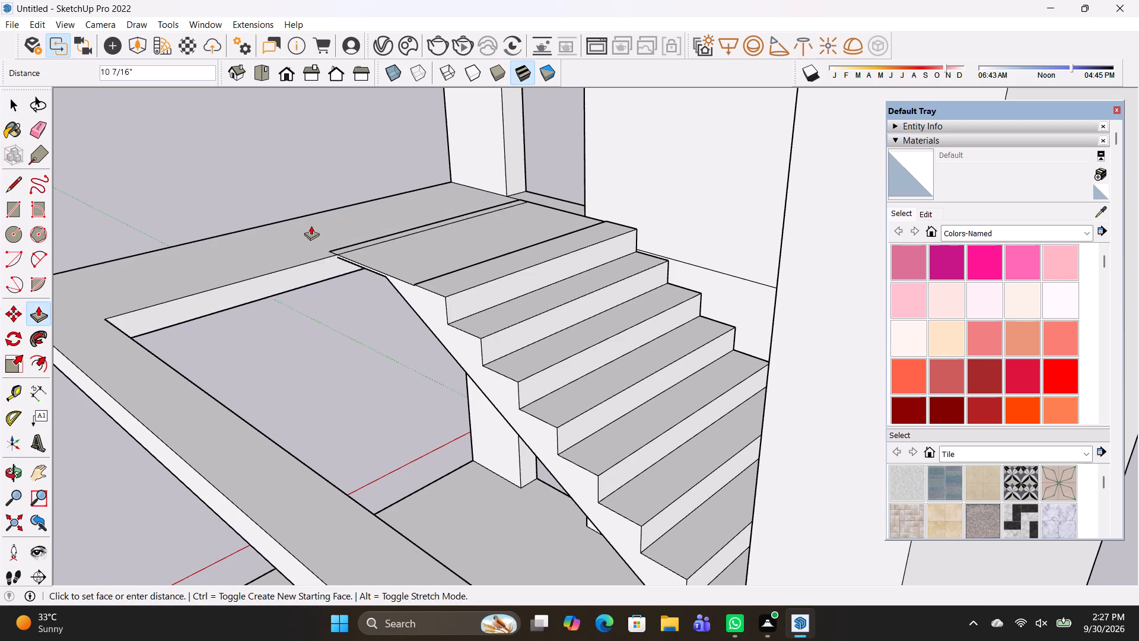
click(289, 198)
key(space)
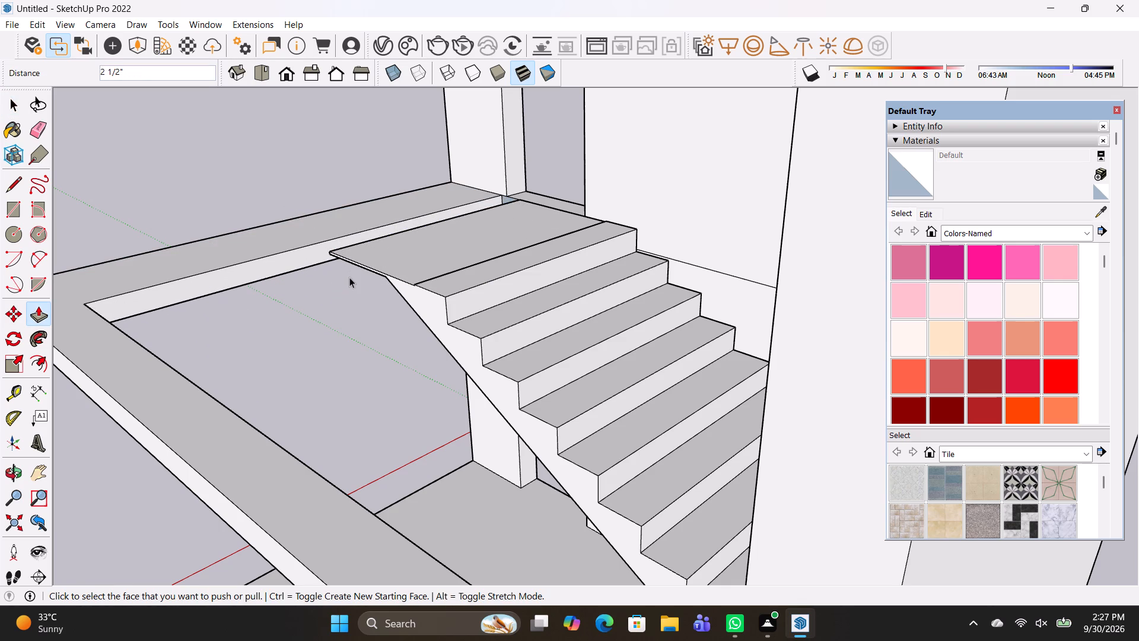
Inside the staircase group, draw a line about 5' 11 11/16" long across the top landing, starting above the bend in the flight's underside.
click(424, 275)
double_click(405, 264)
click(381, 272)
click(380, 272)
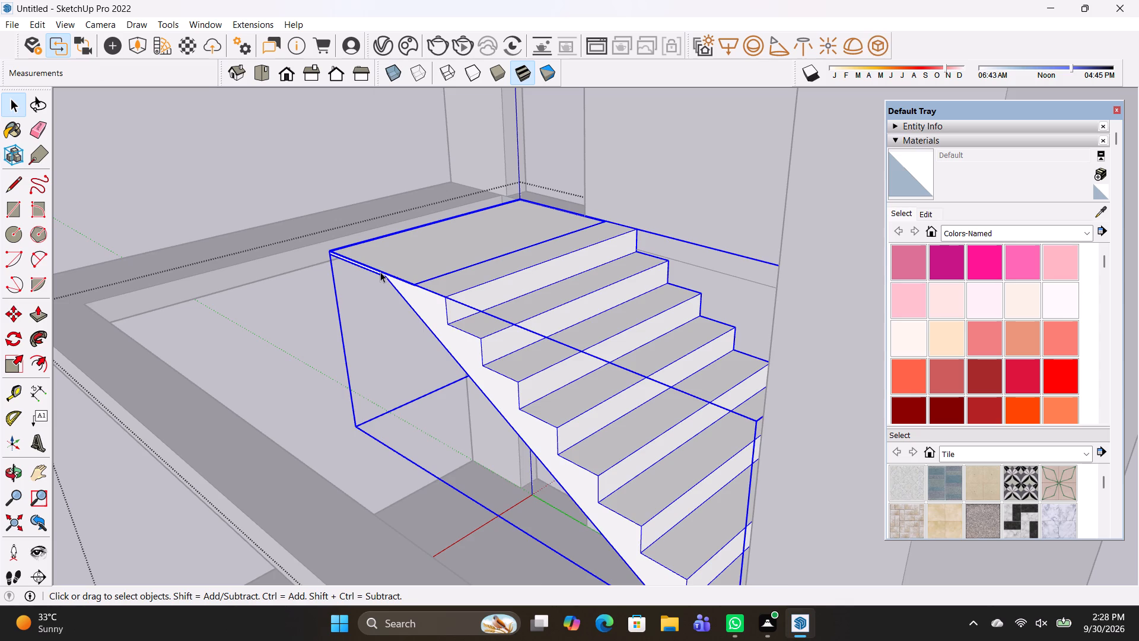
scroll(380, 272, up, 3)
key(l)
scroll(397, 275, up, 3)
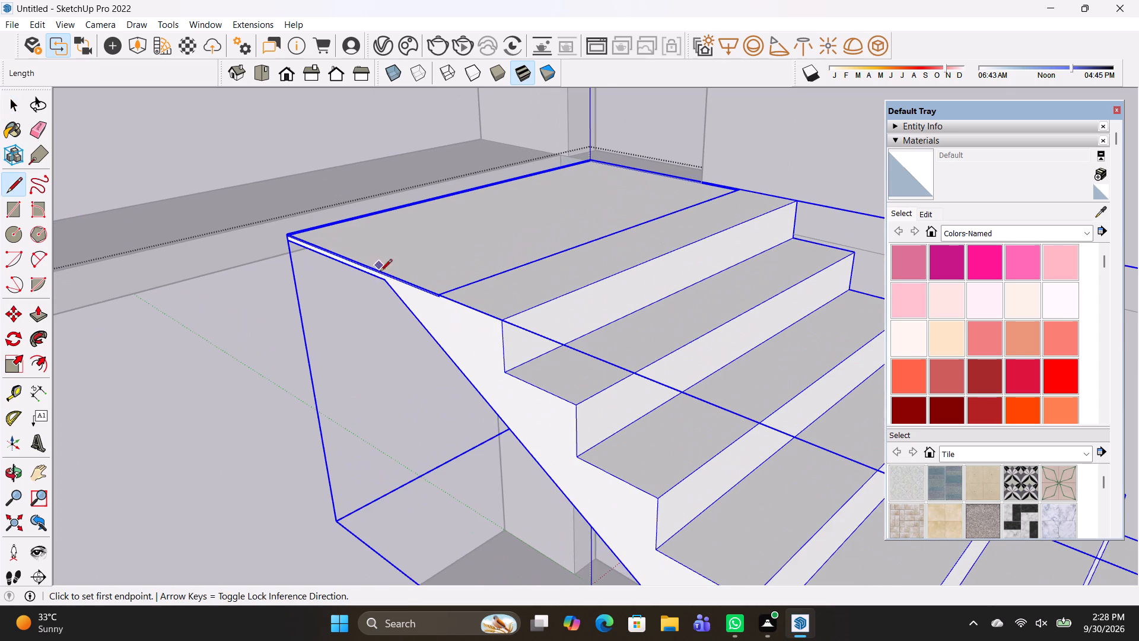
click(389, 273)
click(662, 174)
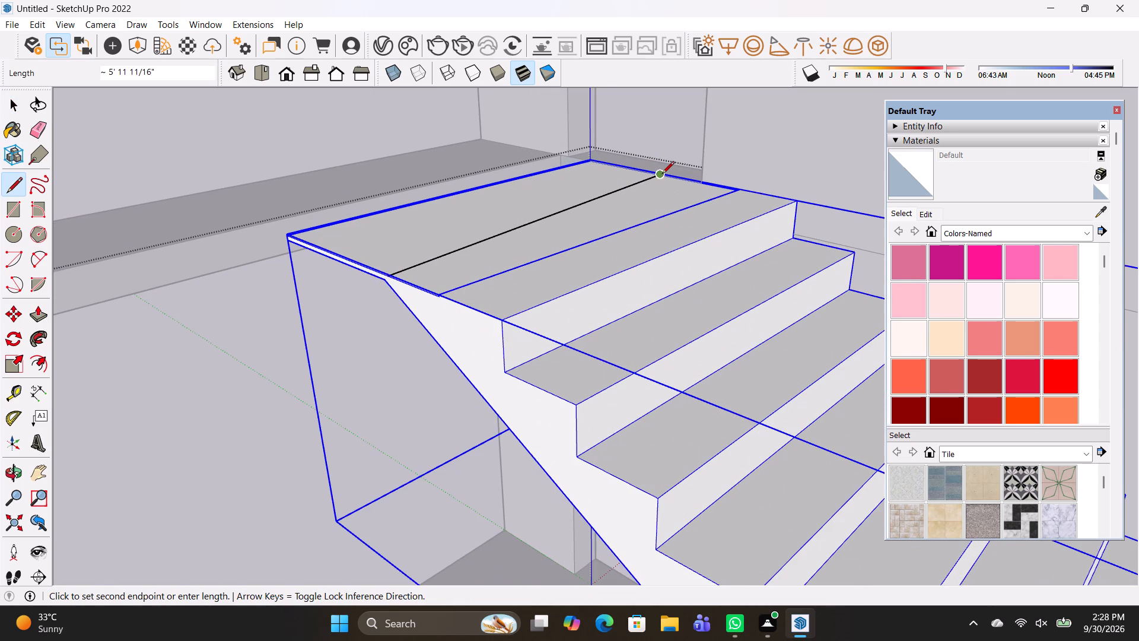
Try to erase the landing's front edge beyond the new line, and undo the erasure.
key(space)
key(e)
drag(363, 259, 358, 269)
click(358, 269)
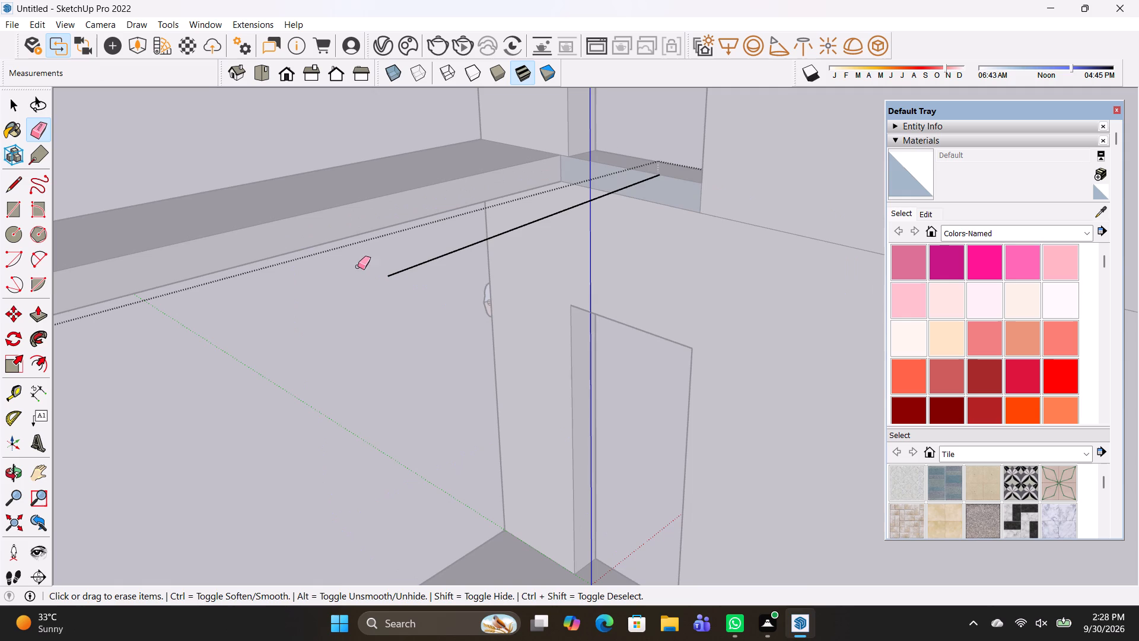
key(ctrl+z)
Open the upper flight's nested group and draw a line across the top landing, starting above the underside's bend.
key(space)
triple_click(393, 267)
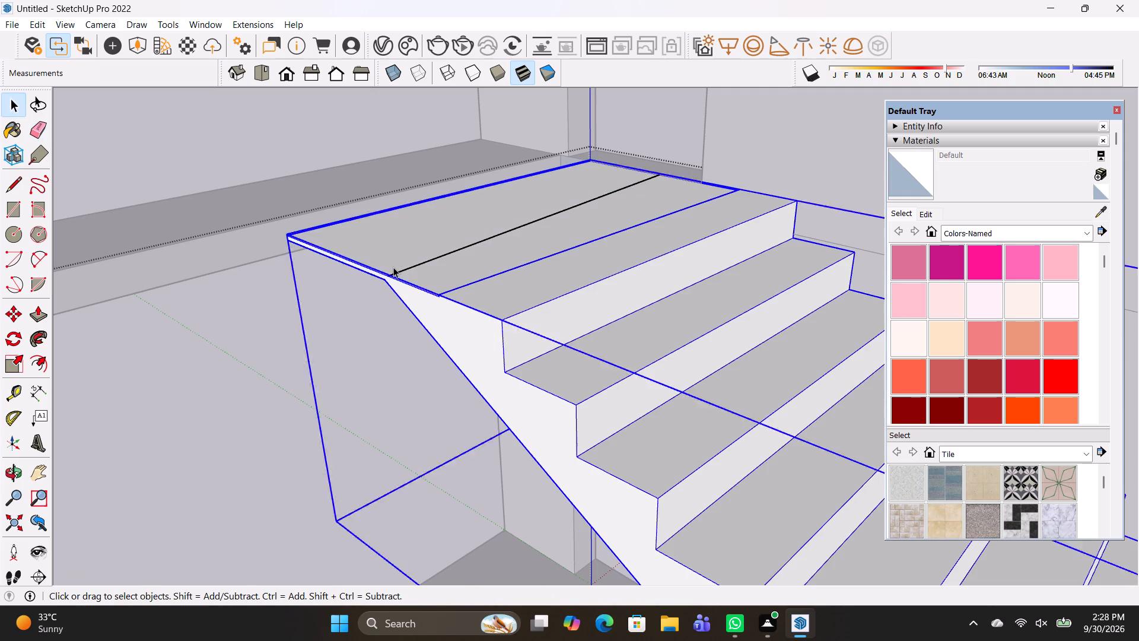
click(393, 267)
key(l)
scroll(398, 271, up, 3)
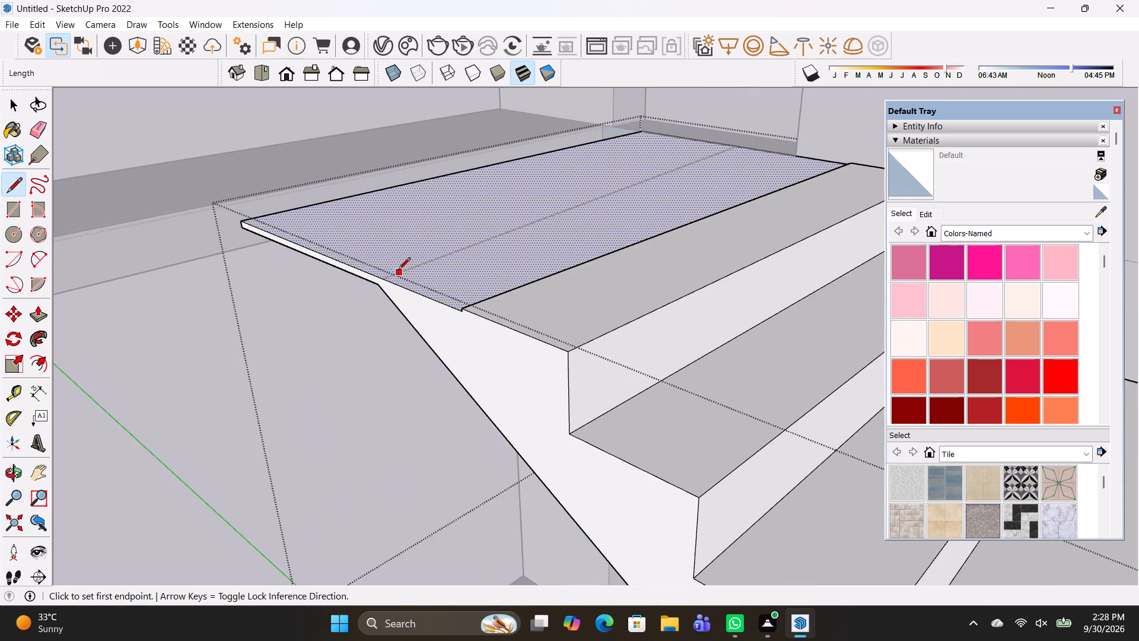
scroll(398, 271, up, 4)
click(380, 283)
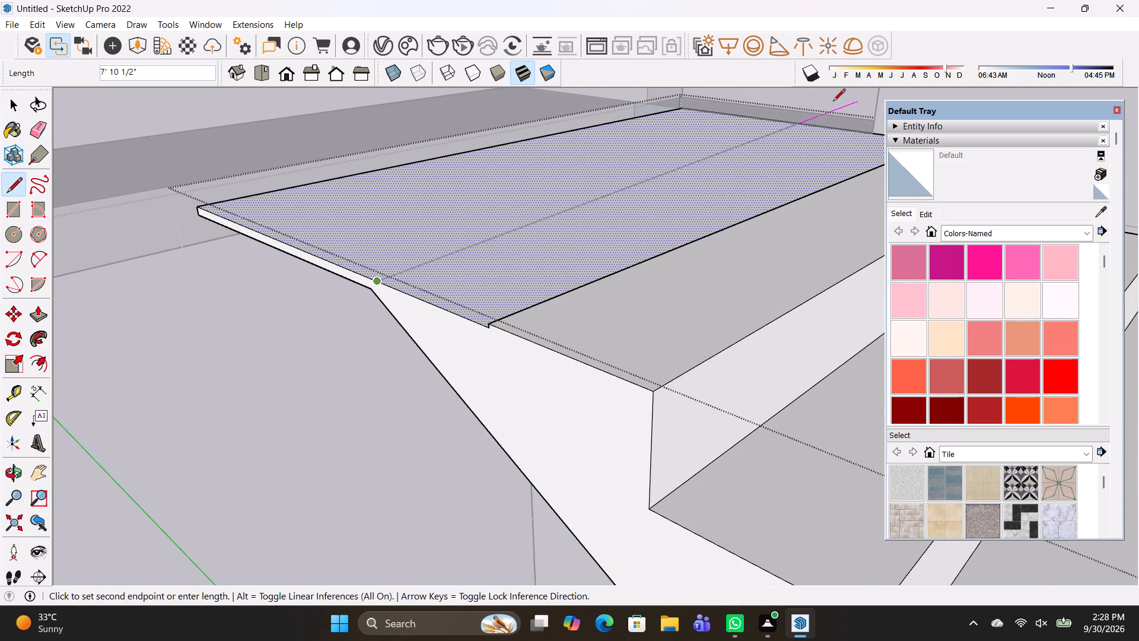
click(794, 125)
Draw a short edge down the flight's side face from the landing line's end to the sloping underside.
scroll(395, 272, up, 2)
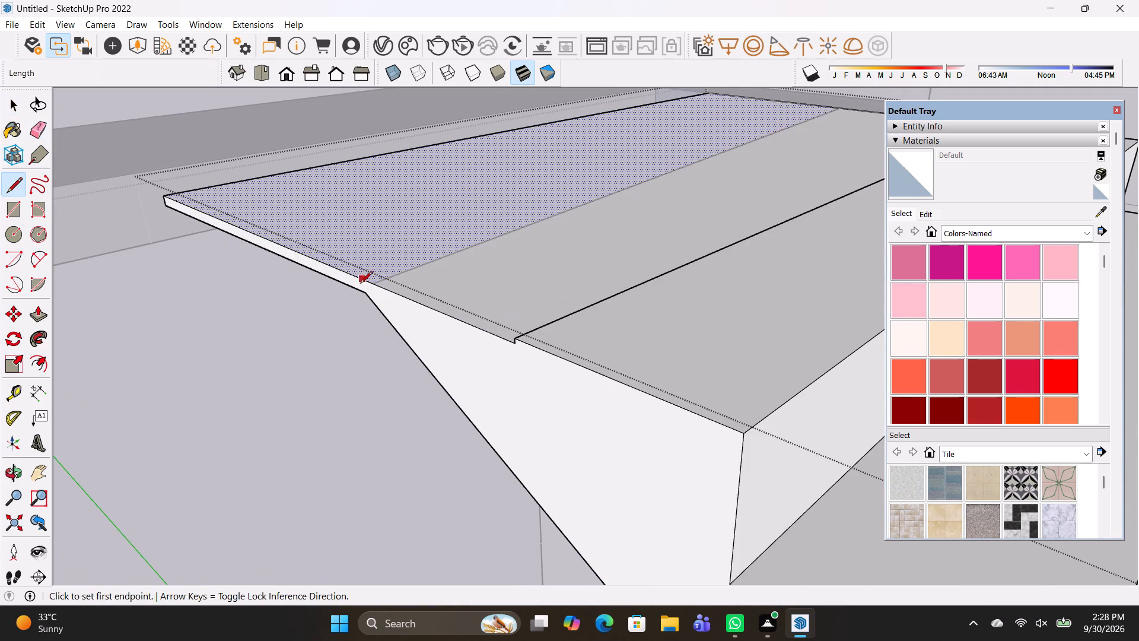
click(376, 281)
click(371, 307)
key(space)
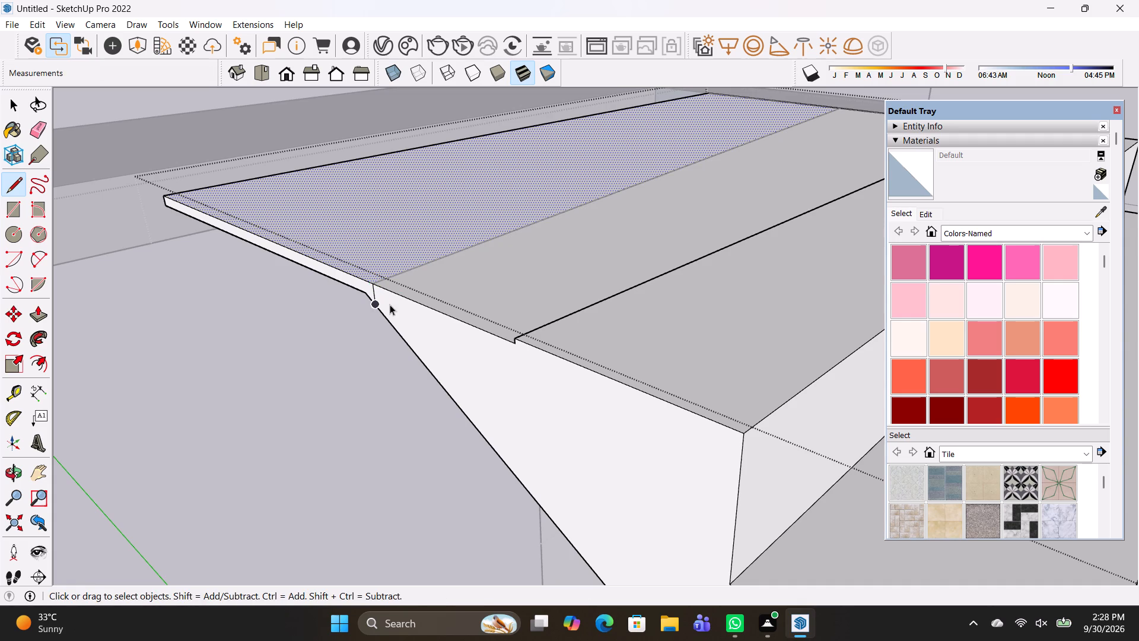
key(p)
key(space)
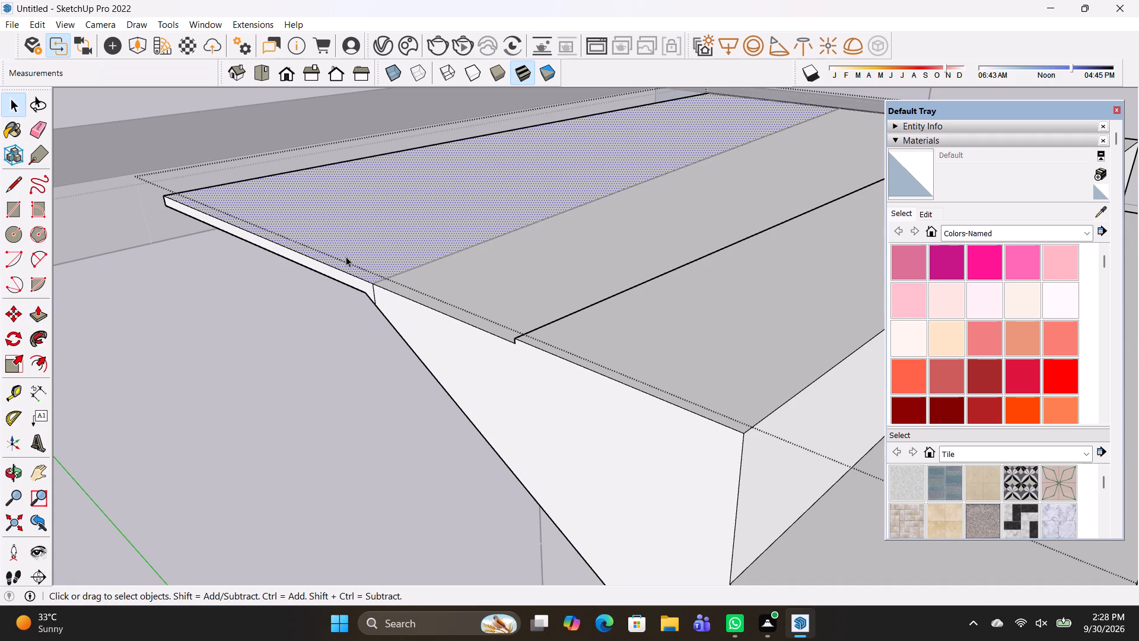
Push the landing's outer strip down 3/4" to cut away its thickness up to the dividing line.
click(346, 256)
key(p)
click(346, 256)
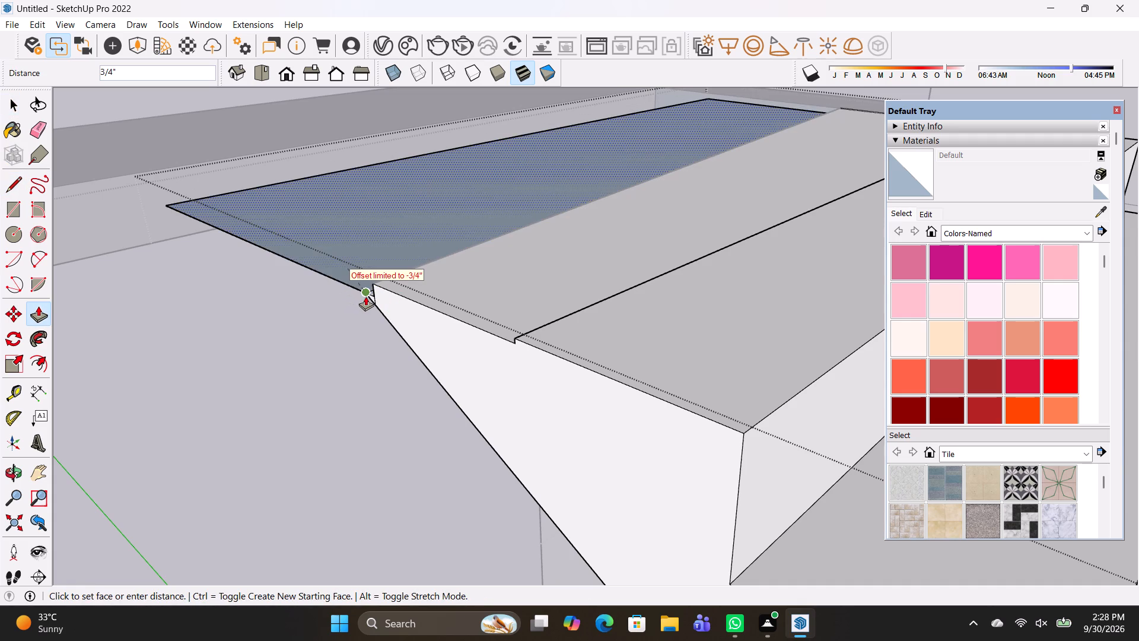
click(365, 296)
scroll(365, 296, up, 7)
click(365, 295)
key(space)
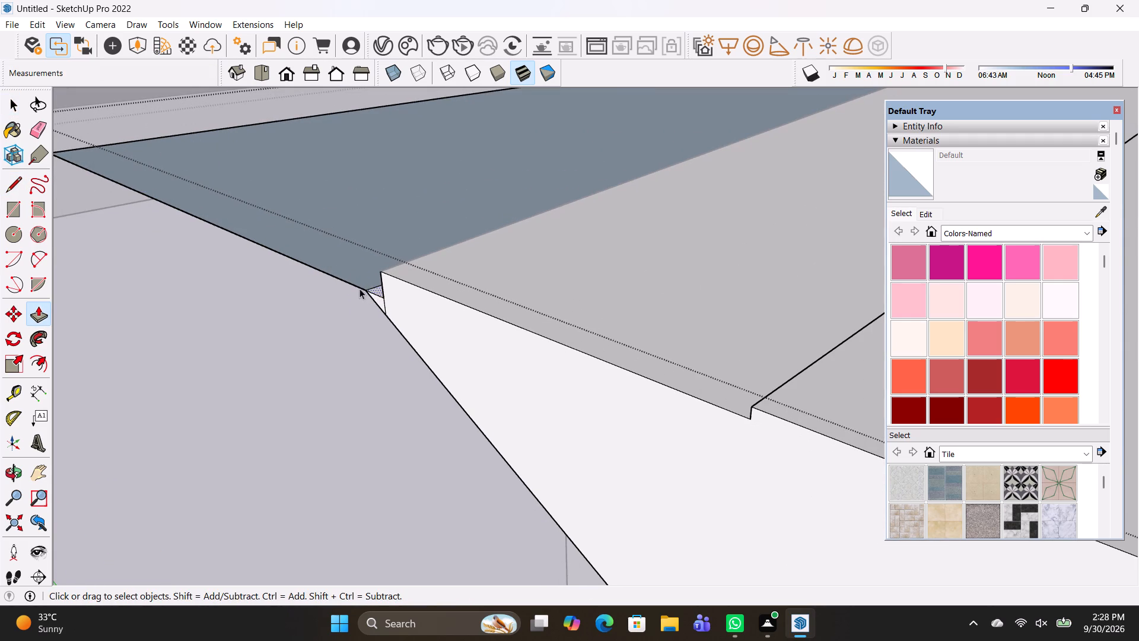
Erase the cut strip's leftover face edges and the small sliver at the landing's lower corner.
key(e)
drag(353, 271, 346, 299)
drag(276, 118, 276, 131)
scroll(345, 284, down, 2)
middle_drag(384, 307, 698, 312)
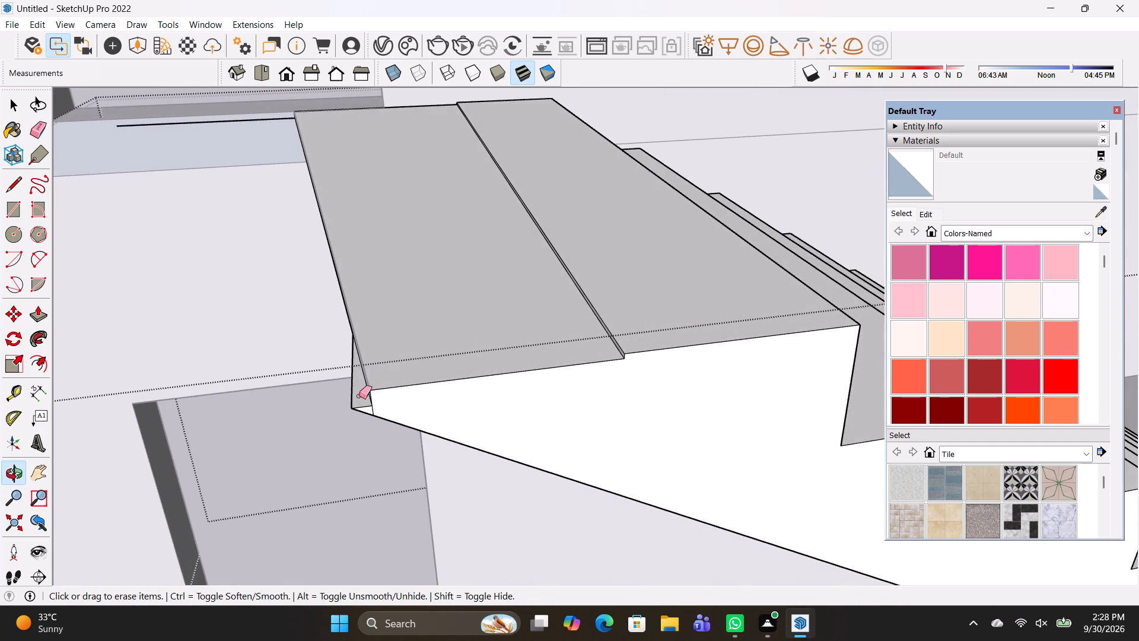
middle_drag(365, 400, 504, 347)
drag(375, 446, 378, 454)
drag(377, 445, 371, 444)
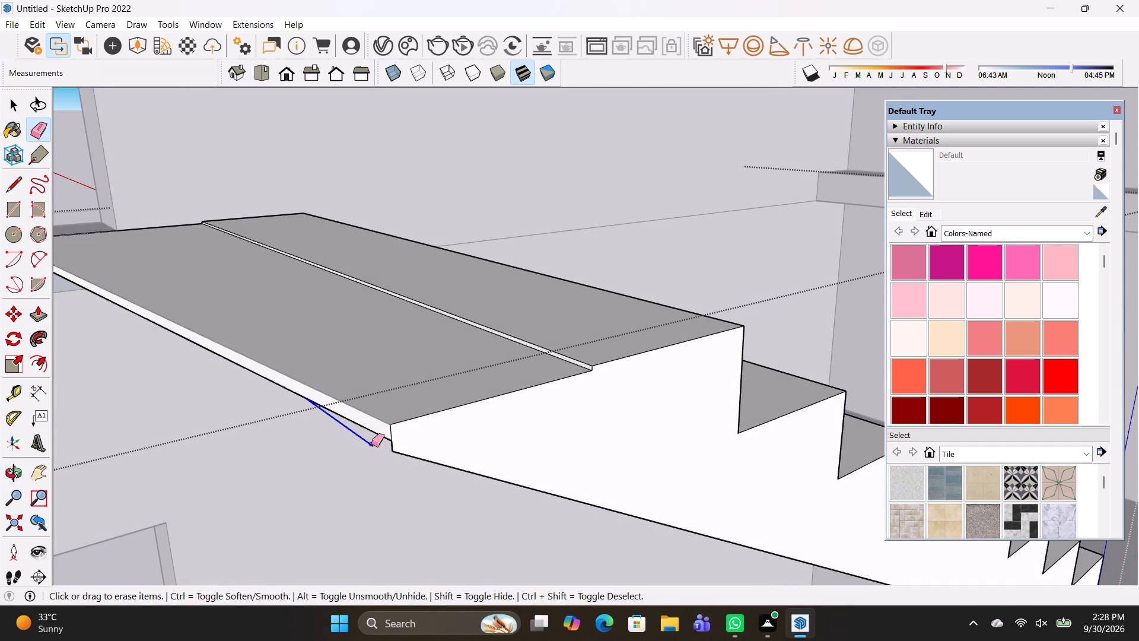
drag(371, 444, 367, 443)
Erase the stray edge left along the wall beyond the shortened landing, and exit the staircase groups.
scroll(469, 354, down, 1)
middle_drag(443, 359, 253, 376)
key(space)
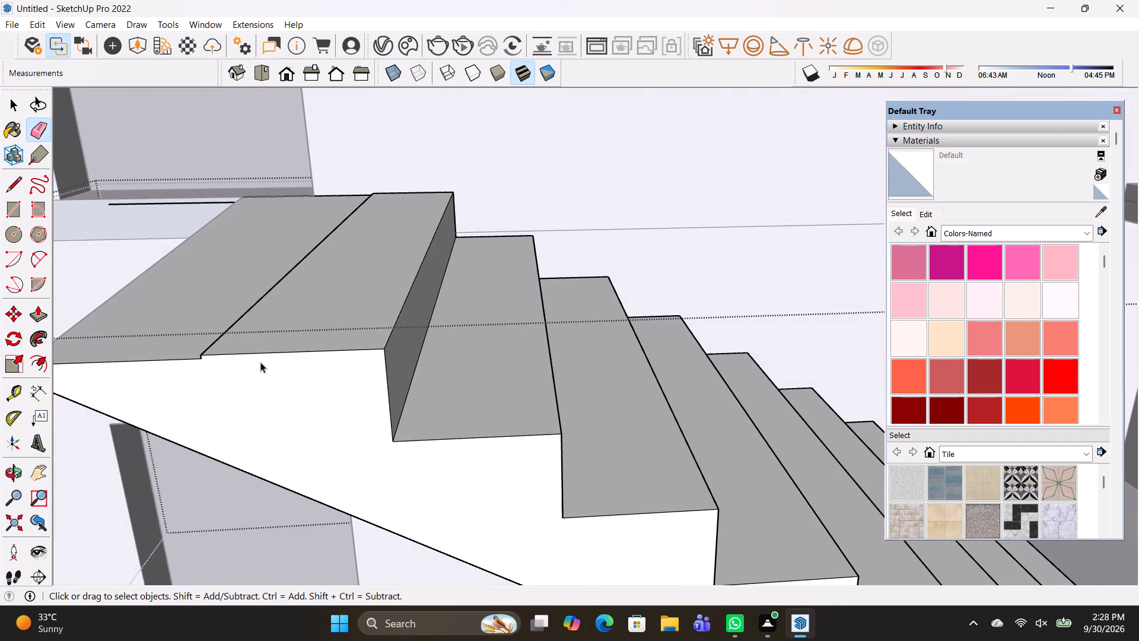
scroll(297, 360, down, 6)
key(e)
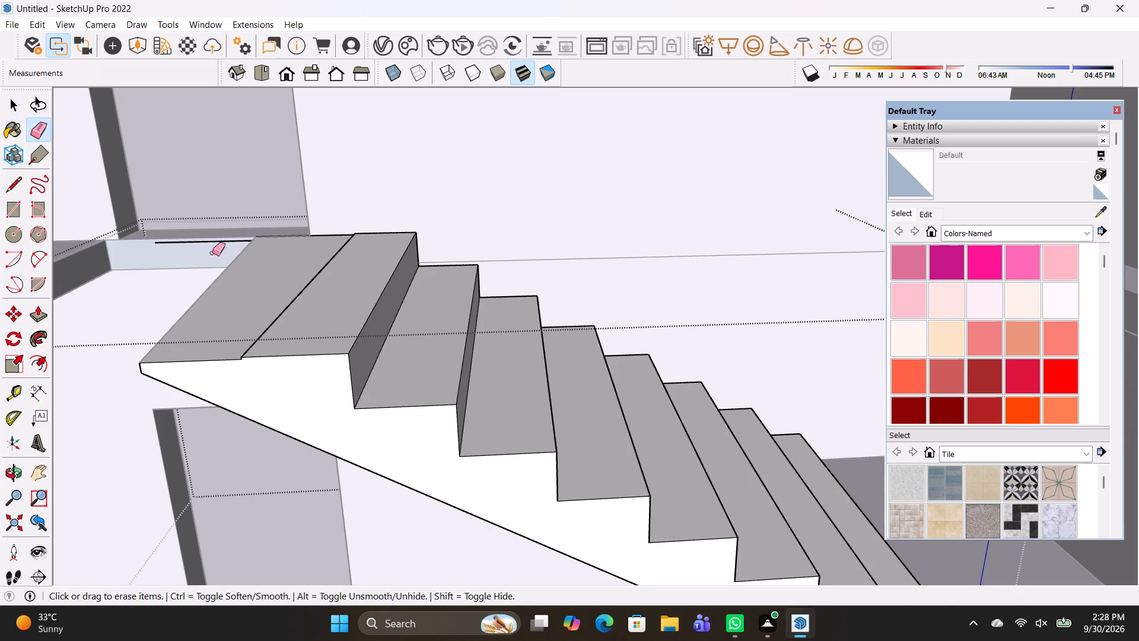
scroll(209, 255, up, 2)
click(208, 240)
middle_drag(218, 265, 342, 275)
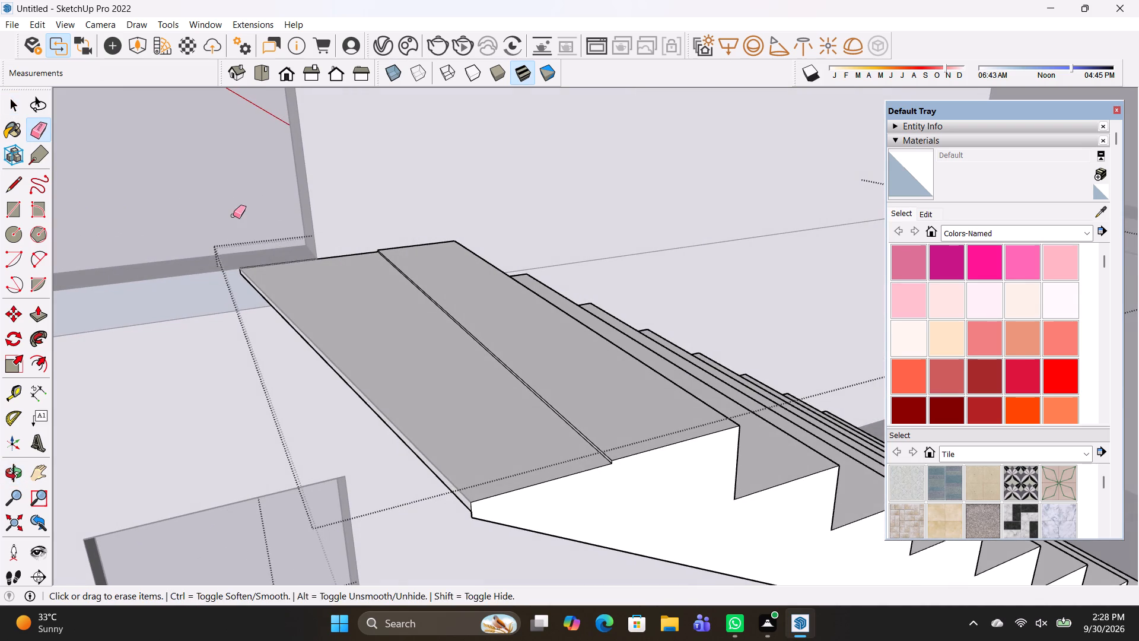
key(space)
click(228, 209)
scroll(294, 307, down, 10)
middle_drag(355, 402, 272, 397)
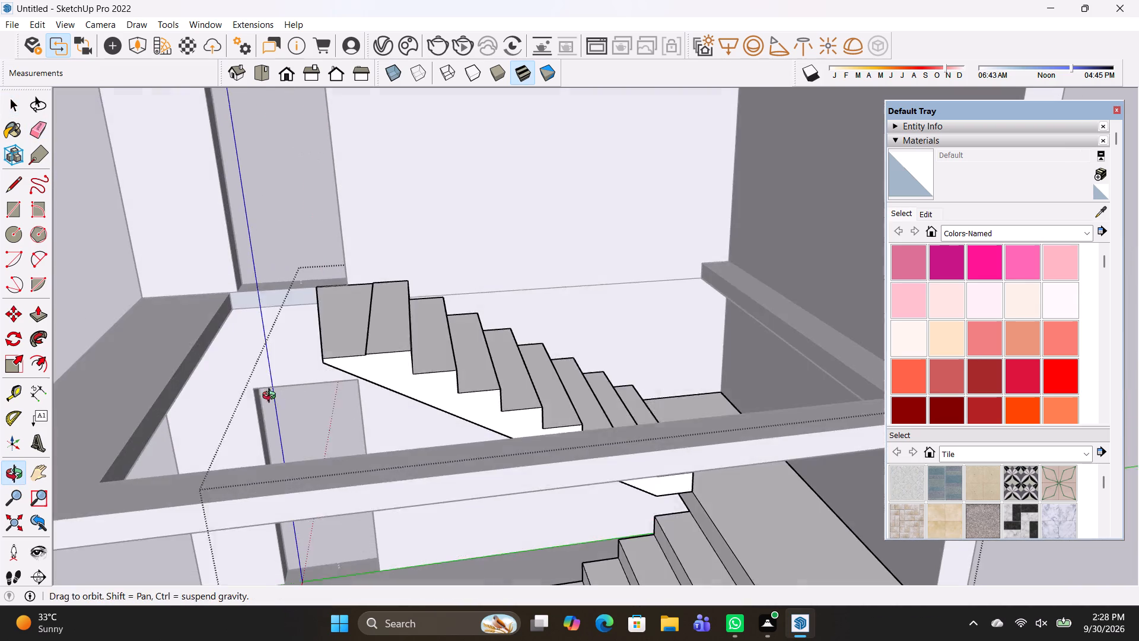
middle_drag(272, 397, 262, 389)
click(53, 297)
click(91, 266)
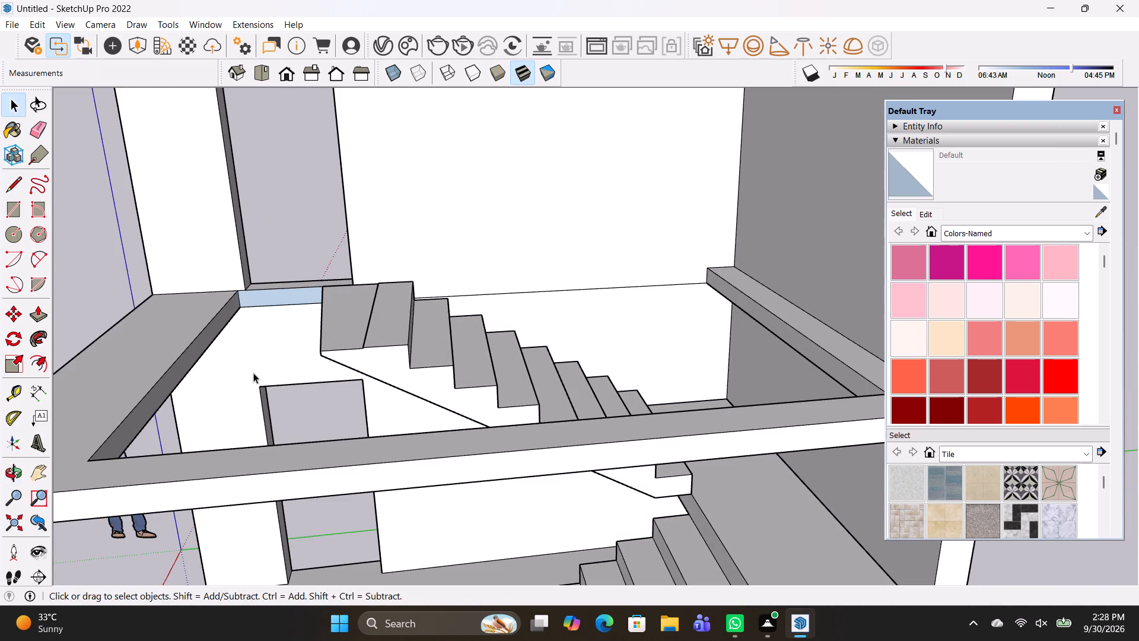
Draw a line about 5' 11 1/4" long across the shortened landing, from its free outer corner to the wall-side edge at the doorway.
middle_drag(302, 335, 485, 359)
middle_drag(474, 410, 626, 481)
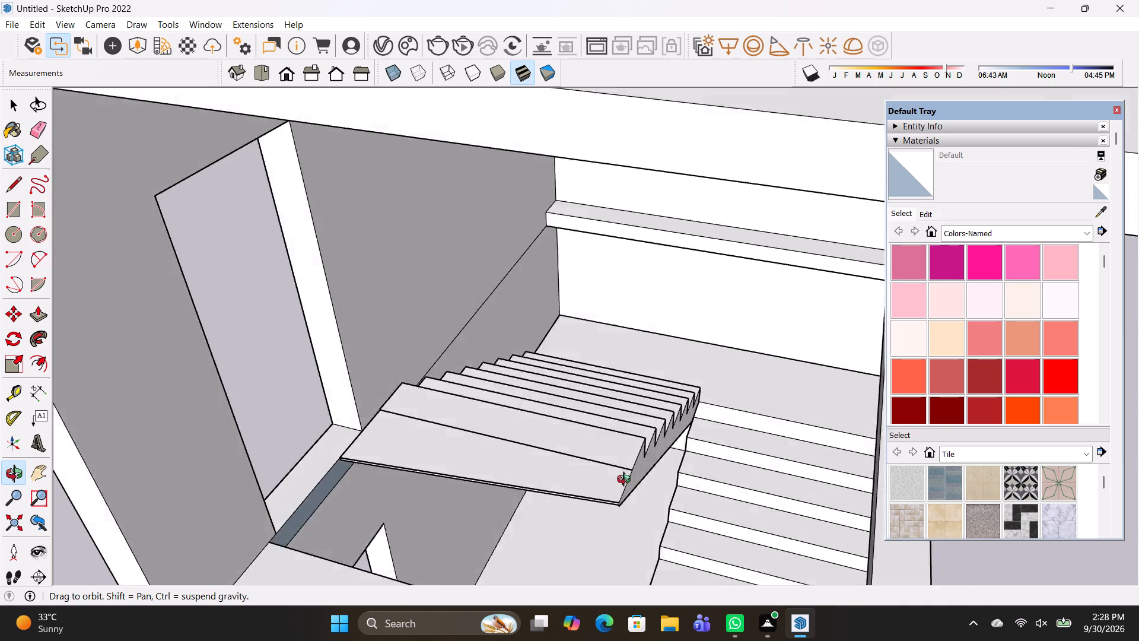
middle_drag(626, 481, 657, 445)
scroll(641, 461, up, 2)
middle_drag(643, 480, 597, 532)
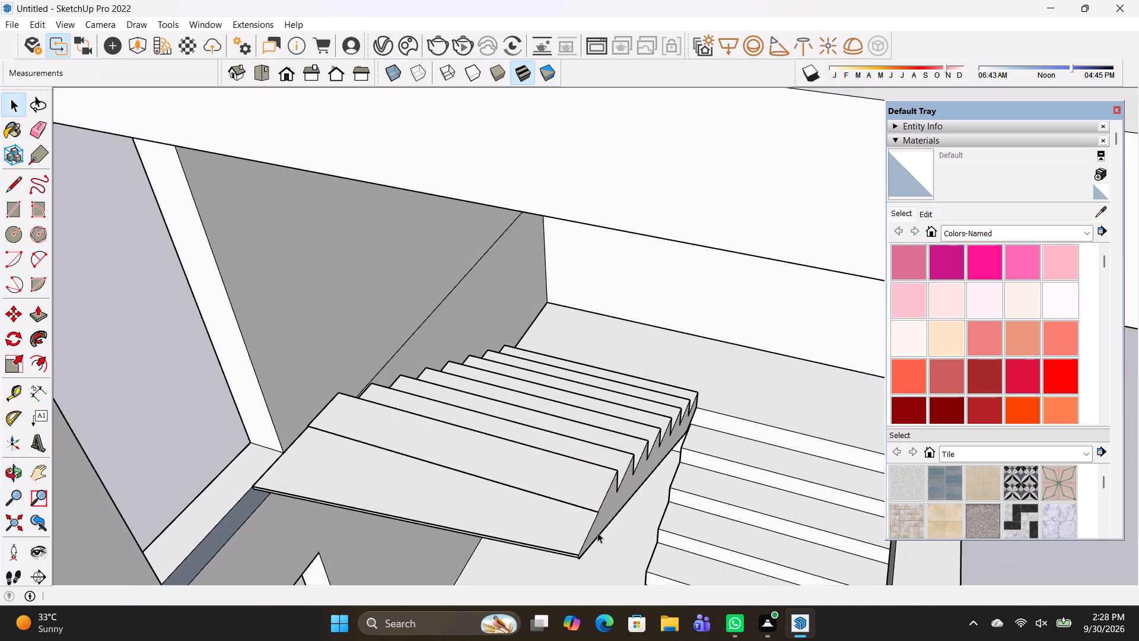
shift+middle_drag(597, 531, 588, 493)
key(l)
scroll(577, 502, up, 4)
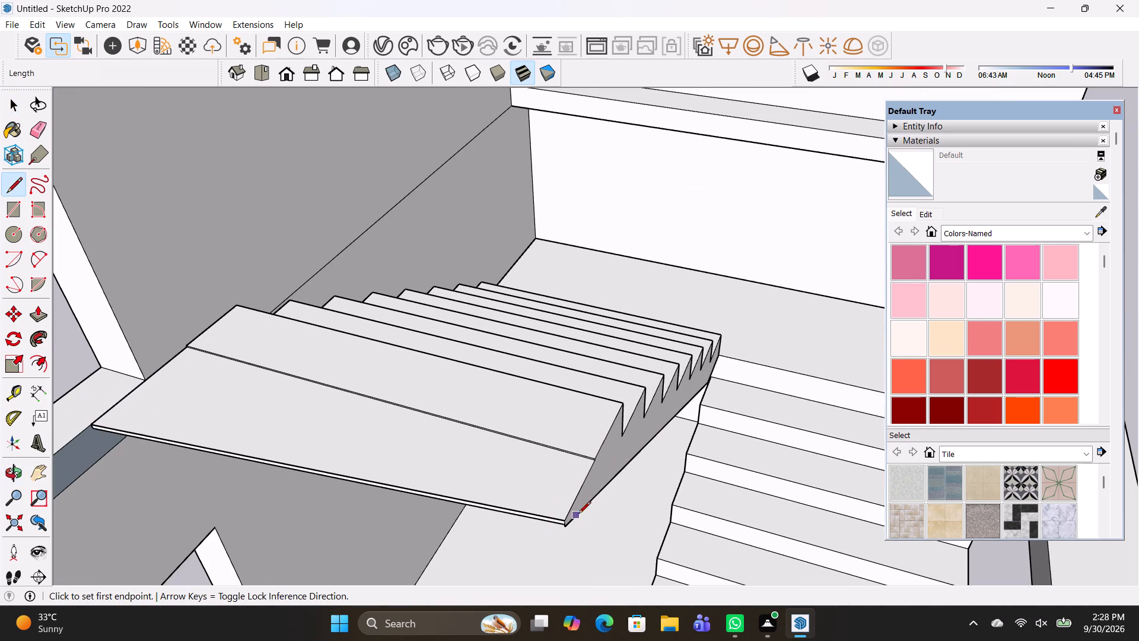
click(559, 522)
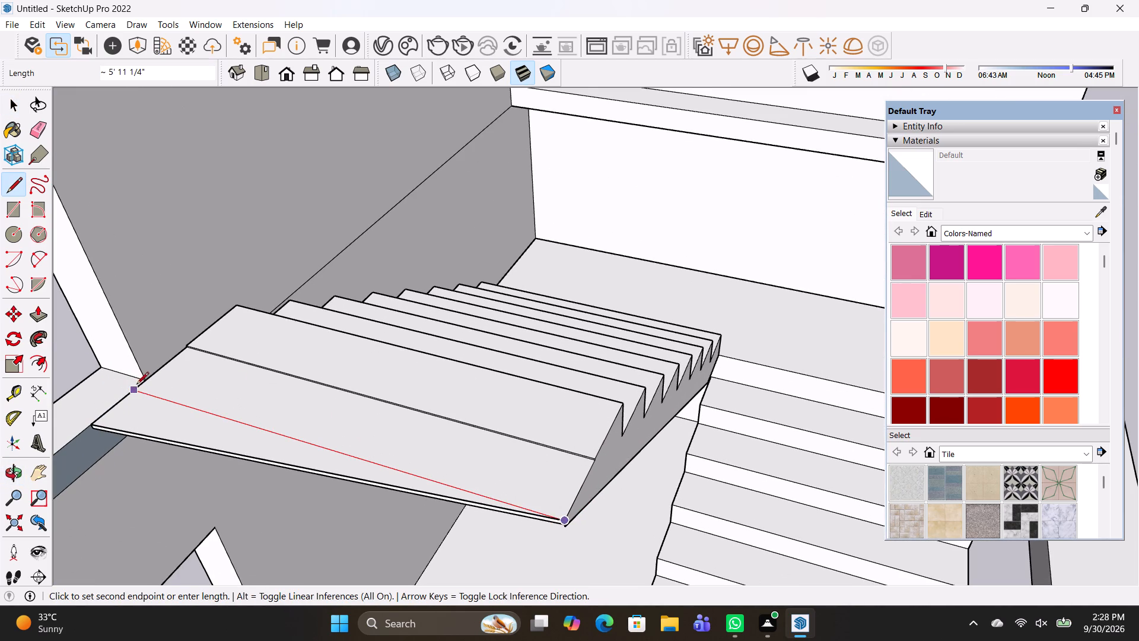
click(137, 389)
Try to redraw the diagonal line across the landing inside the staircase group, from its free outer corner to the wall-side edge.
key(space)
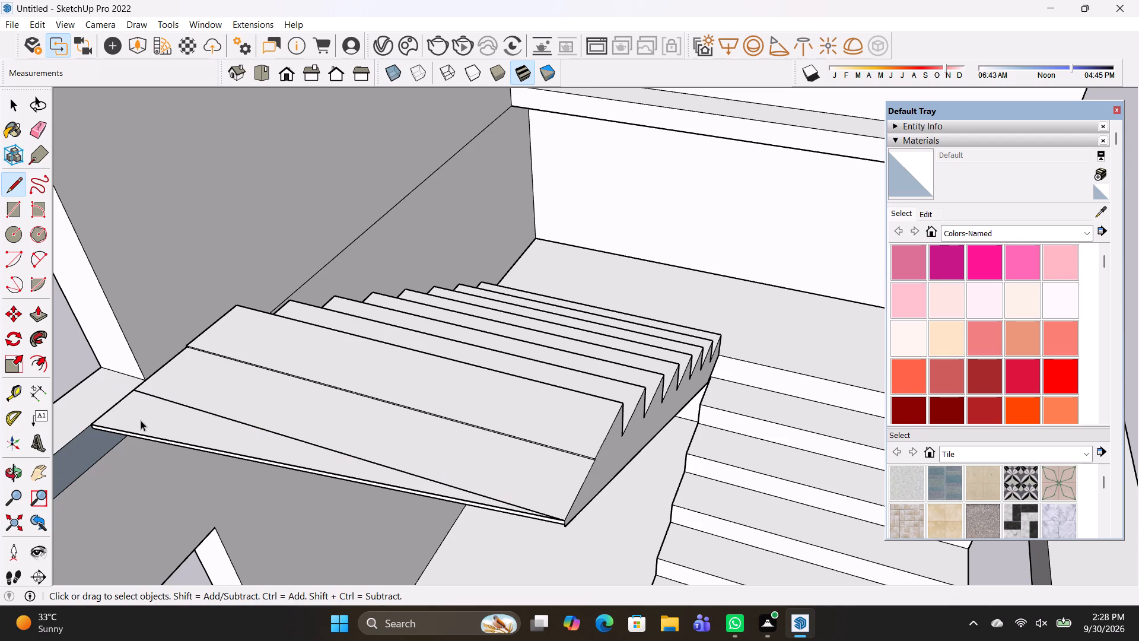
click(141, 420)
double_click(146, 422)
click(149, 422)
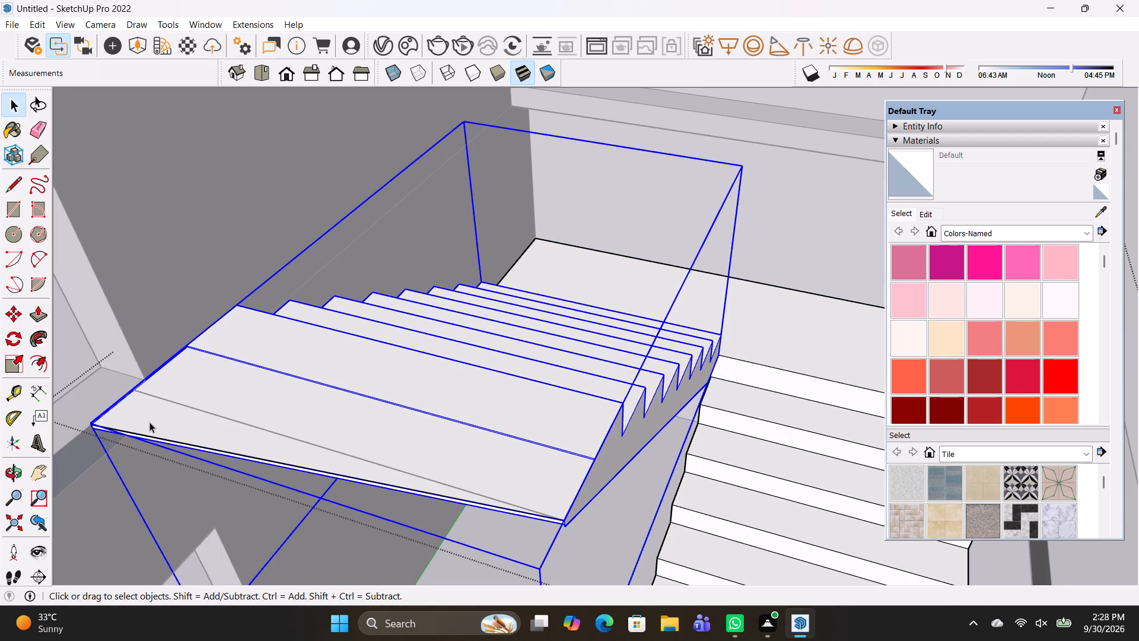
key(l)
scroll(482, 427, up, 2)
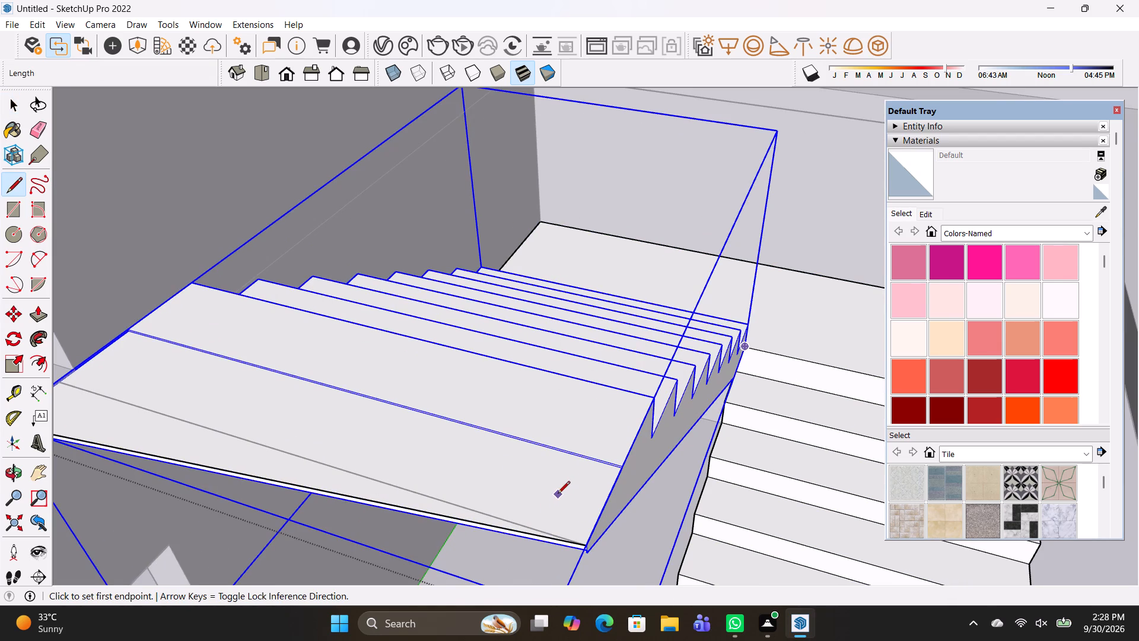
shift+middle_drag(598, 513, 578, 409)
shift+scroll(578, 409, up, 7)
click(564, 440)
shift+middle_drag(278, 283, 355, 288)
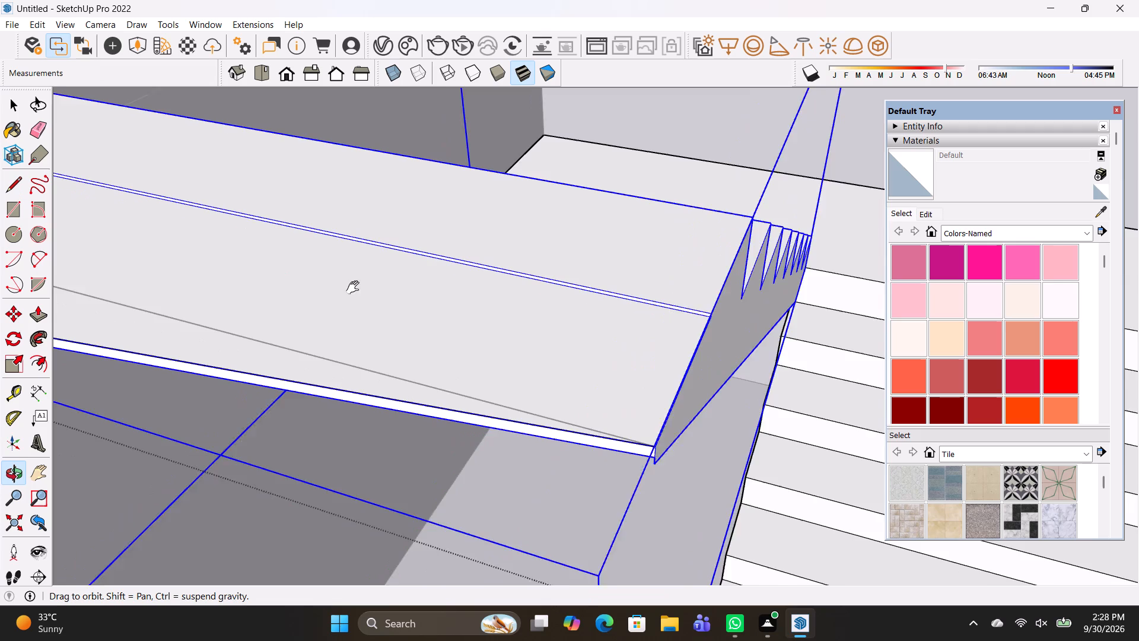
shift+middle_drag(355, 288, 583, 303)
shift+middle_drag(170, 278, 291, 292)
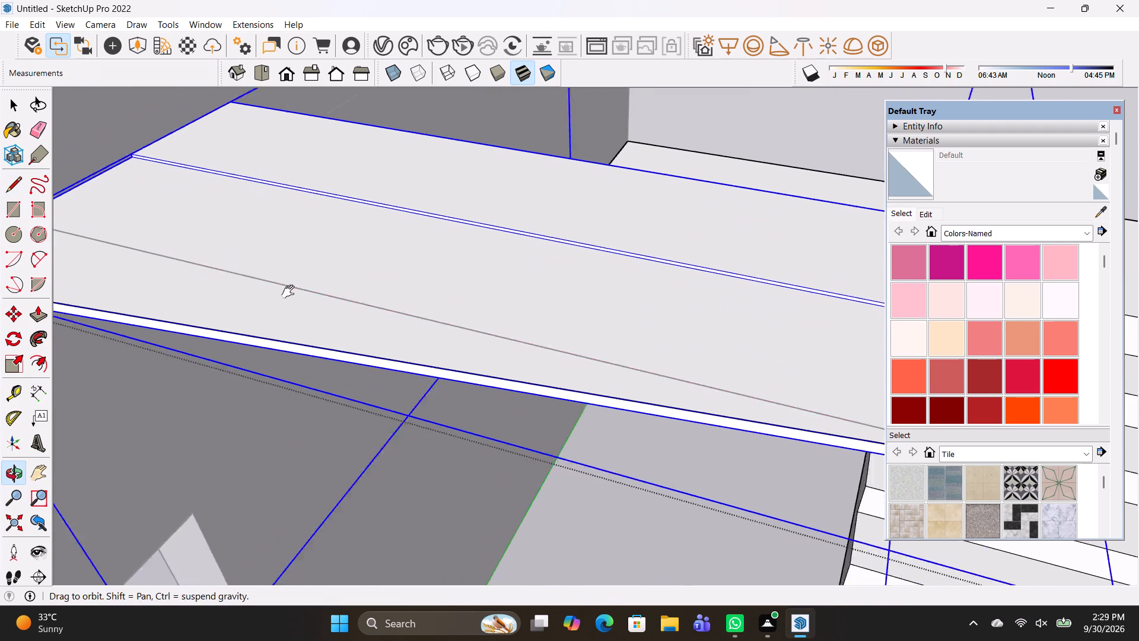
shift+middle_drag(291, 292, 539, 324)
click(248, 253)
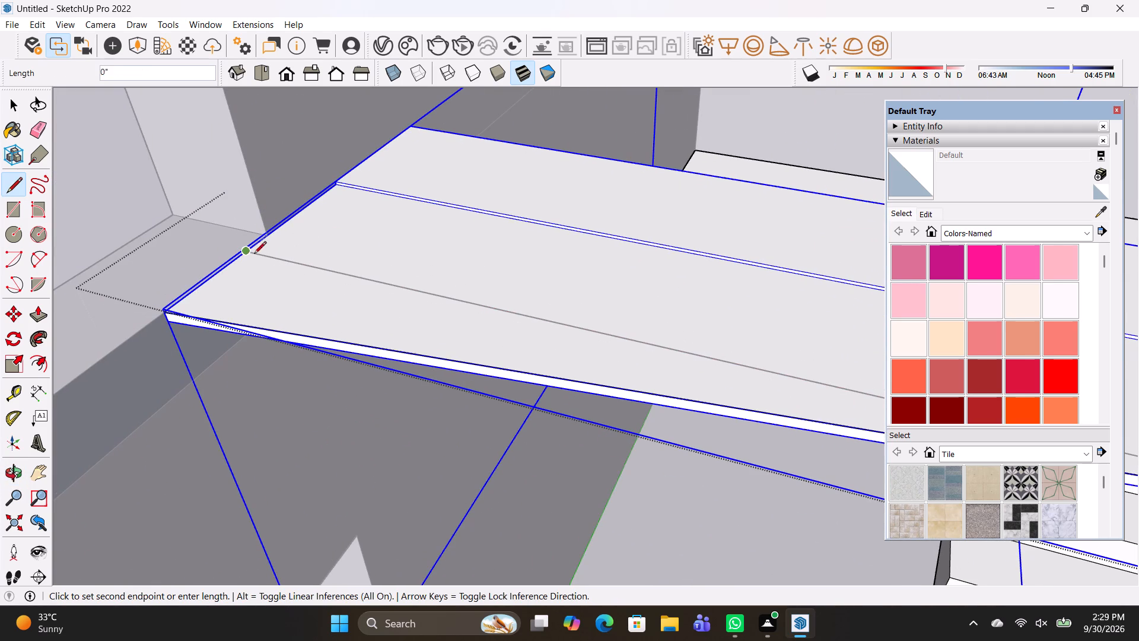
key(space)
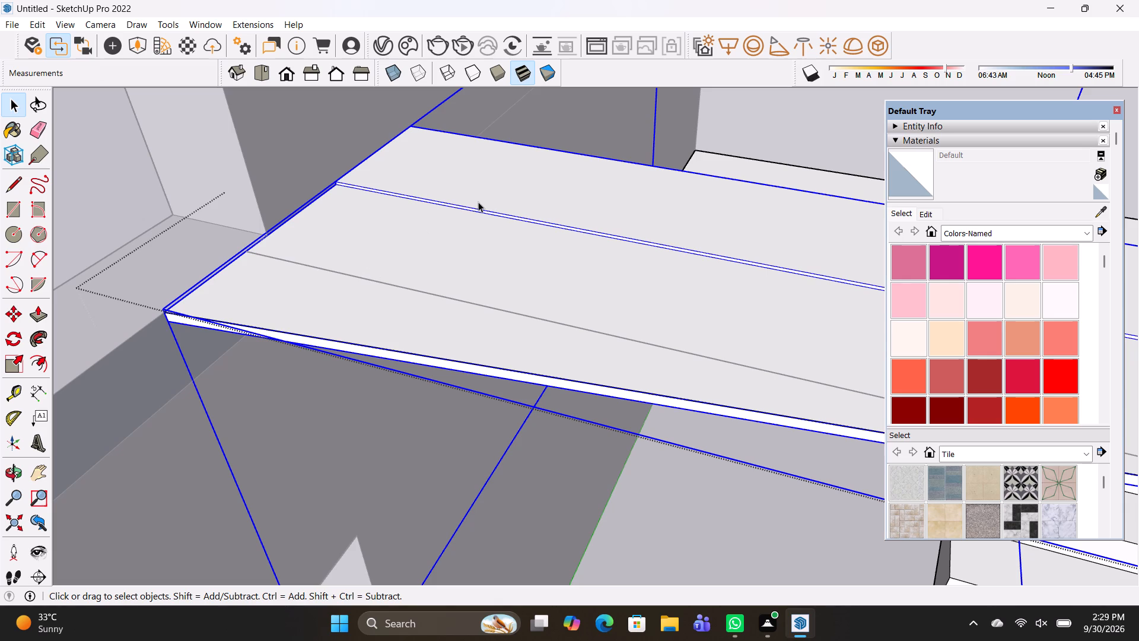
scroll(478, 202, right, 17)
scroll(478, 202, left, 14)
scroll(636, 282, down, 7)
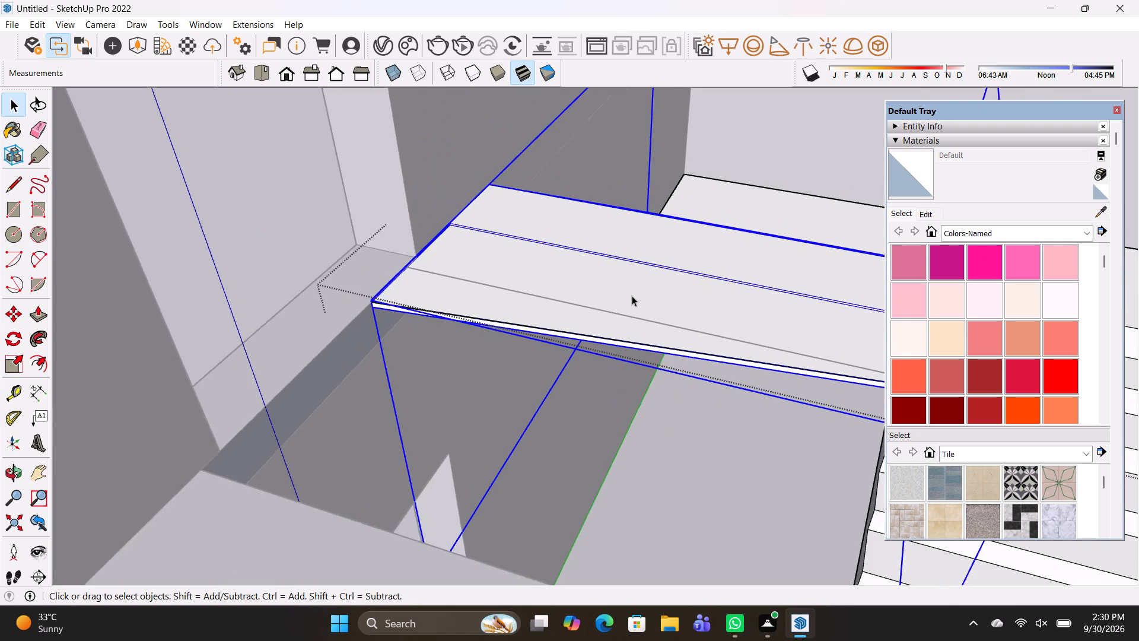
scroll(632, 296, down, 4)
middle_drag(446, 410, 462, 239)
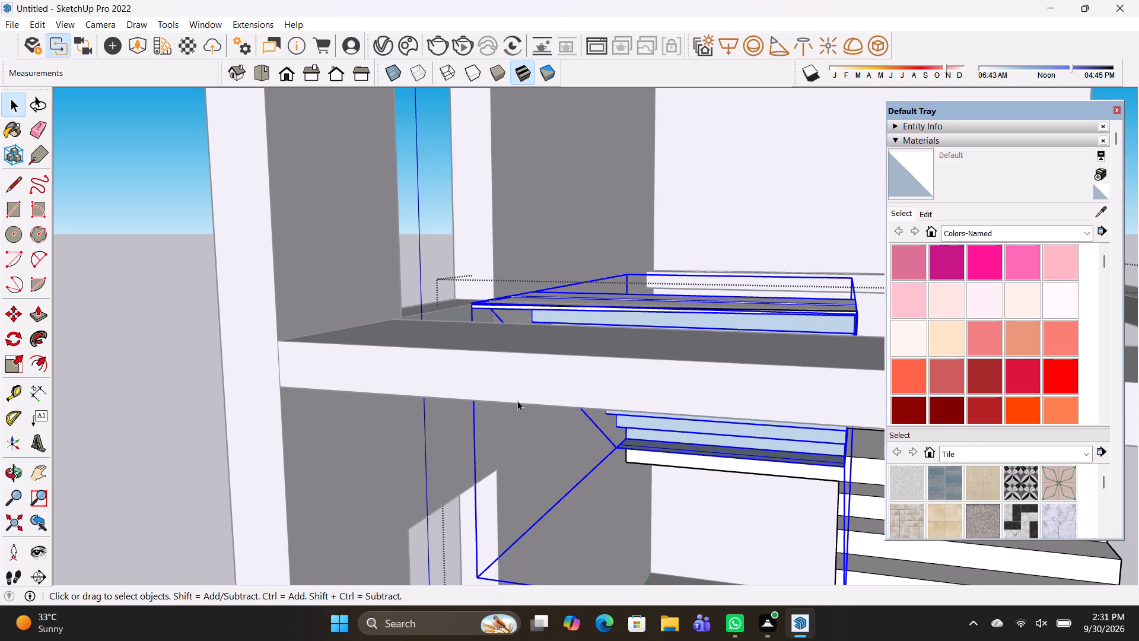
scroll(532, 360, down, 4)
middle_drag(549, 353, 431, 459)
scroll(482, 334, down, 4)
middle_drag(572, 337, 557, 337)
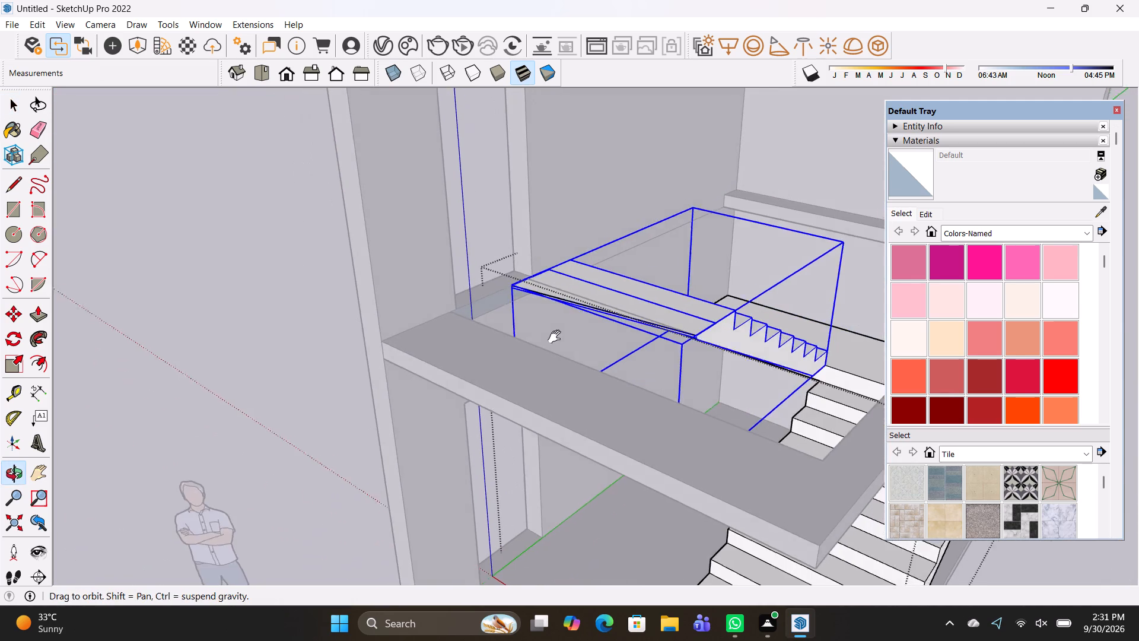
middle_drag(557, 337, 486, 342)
Inside the upper flight's nested group, draw a line about 5' 11 1/4" long across the landing, from its free outer corner to the wall-side edge.
click(214, 296)
middle_drag(371, 373, 290, 360)
scroll(484, 335, up, 3)
double_click(562, 282)
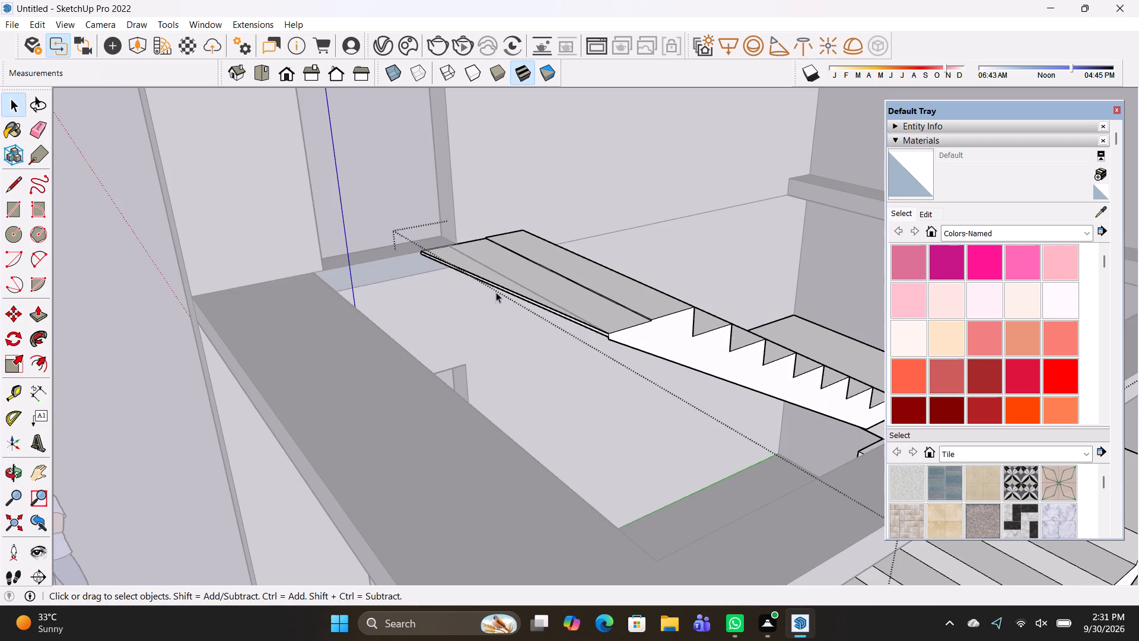
click(497, 272)
scroll(483, 278, up, 3)
click(483, 274)
middle_drag(549, 327, 558, 452)
key(l)
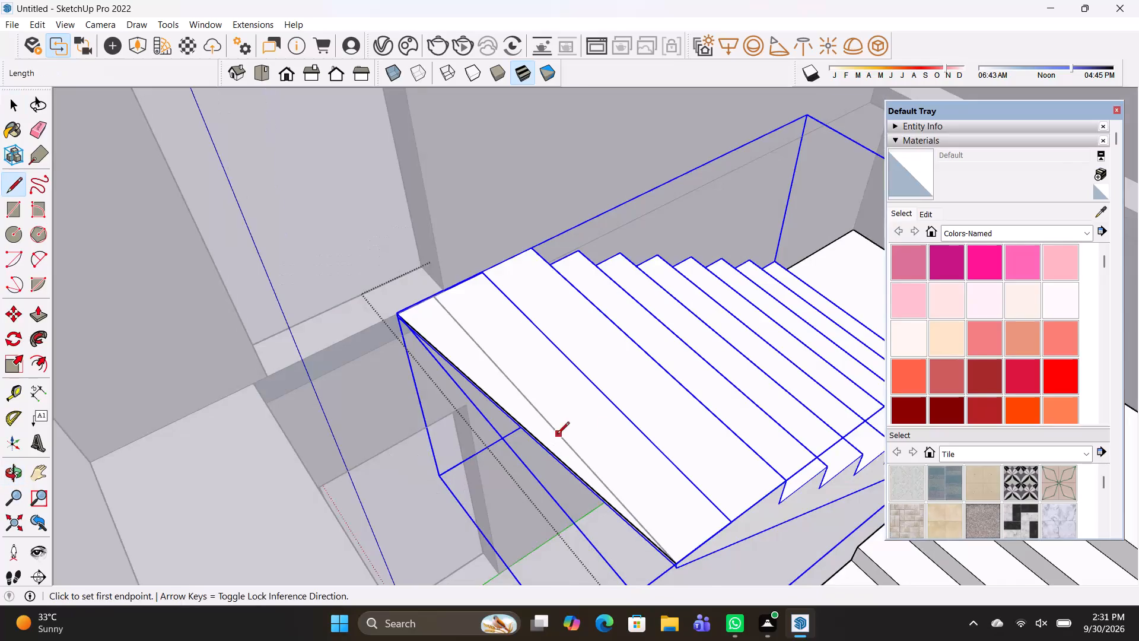
scroll(619, 461, up, 2)
key(space)
triple_click(598, 441)
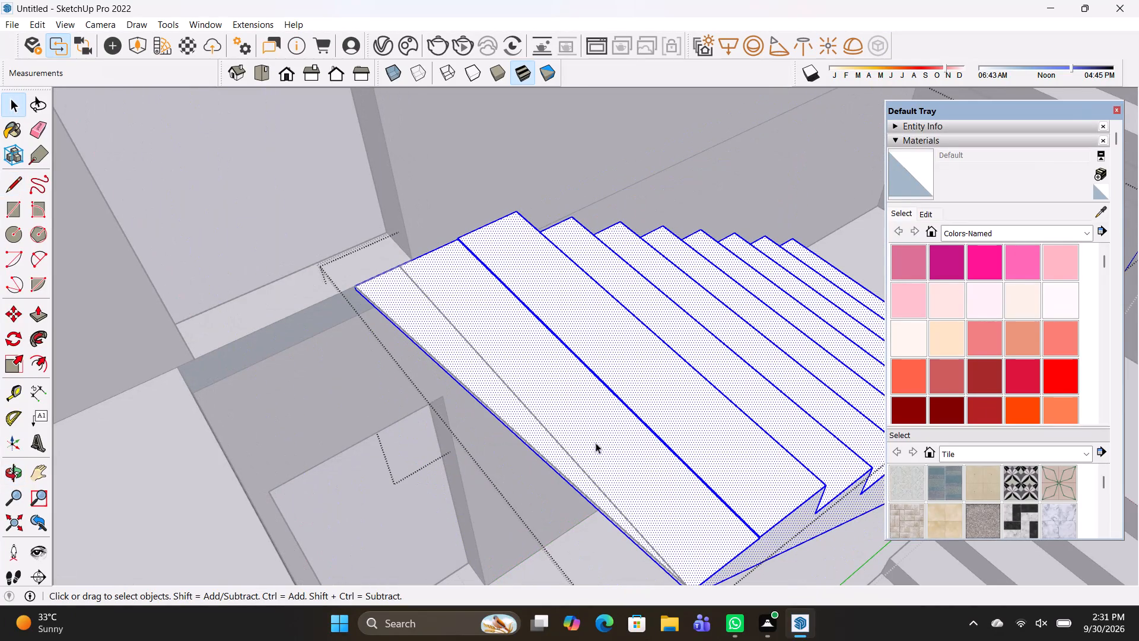
key(l)
scroll(649, 507, up, 3)
shift+middle_drag(672, 497, 599, 356)
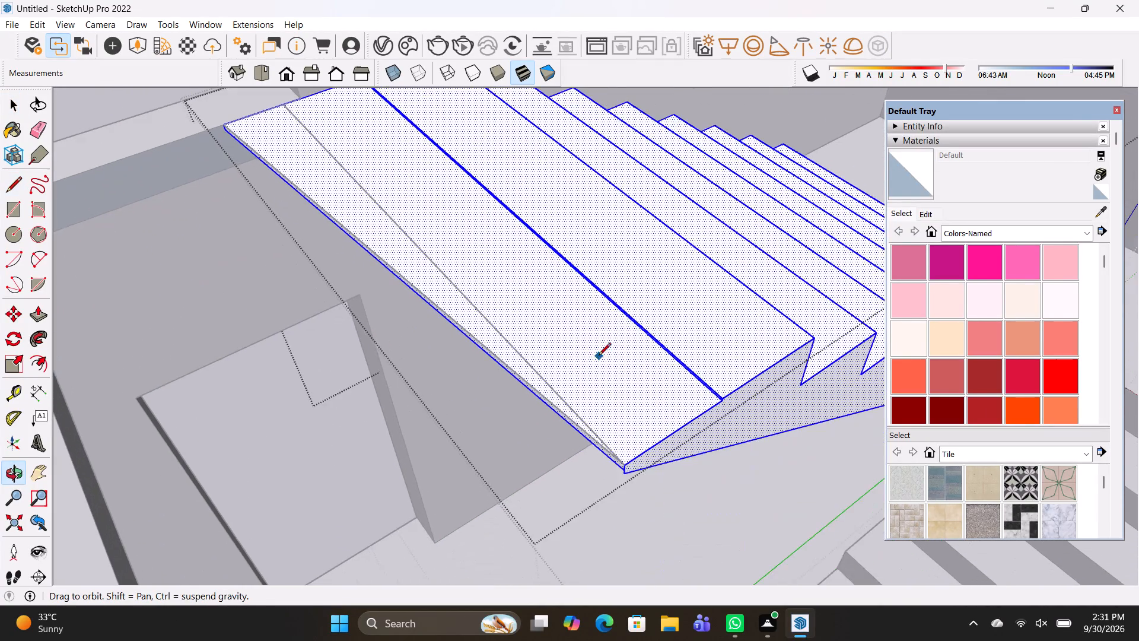
scroll(629, 456, up, 5)
click(628, 467)
shift+middle_drag(476, 280, 722, 523)
click(316, 131)
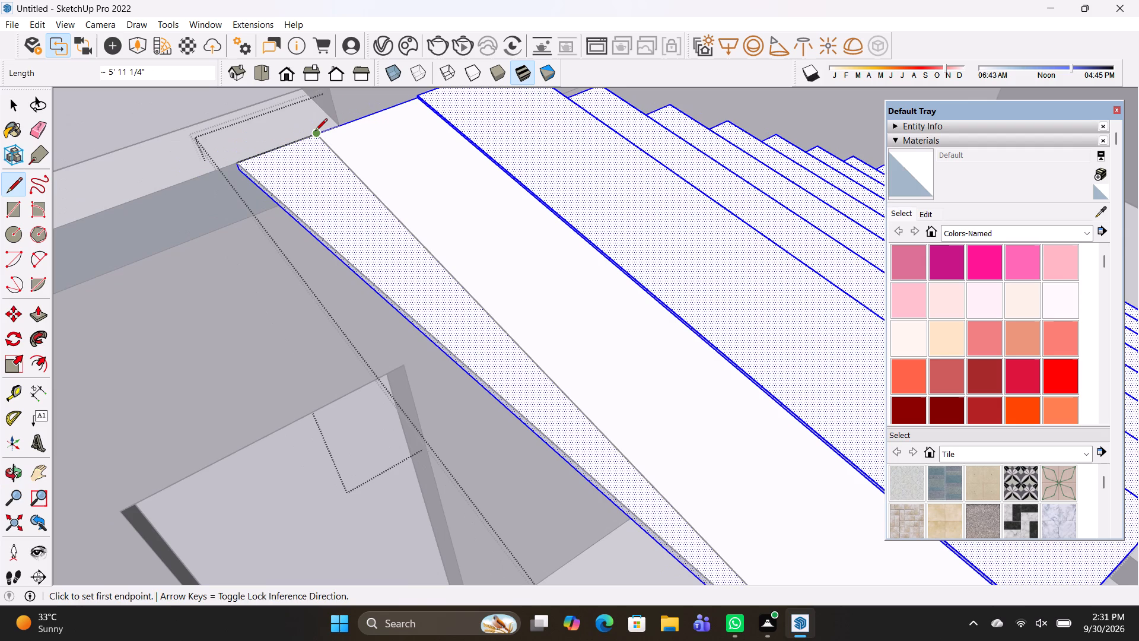
Push the triangular piece outside the new line down 3/4" to cut through the landing's thickness.
key(space)
text(P)
click(312, 156)
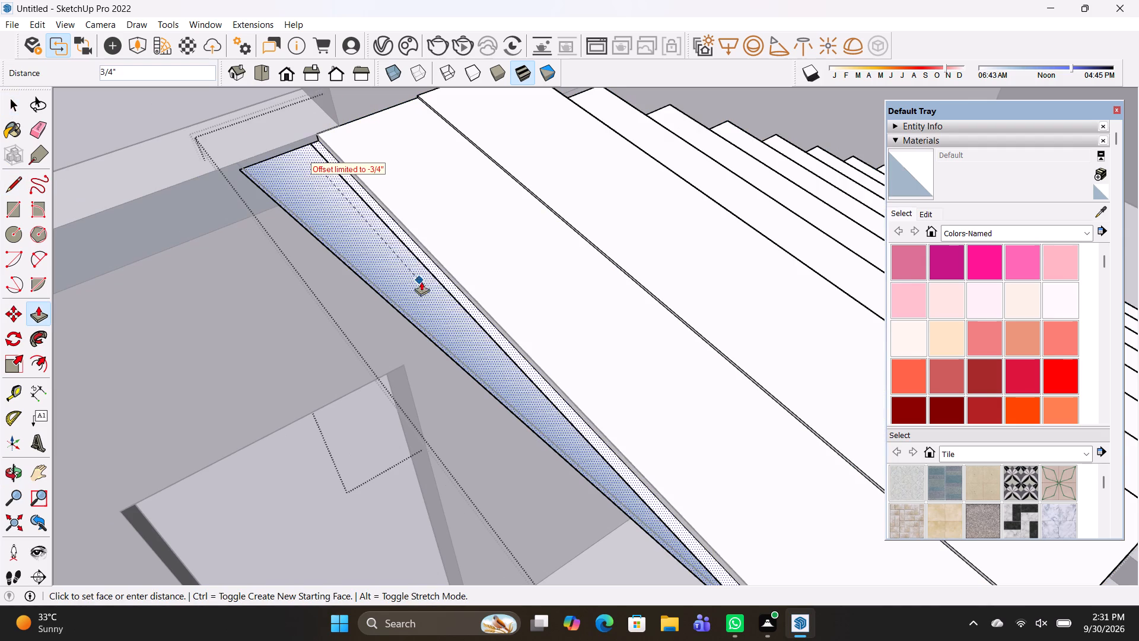
click(450, 302)
Erase the cut triangle's leftover face edges and the stray edge along the wall beyond the landing.
middle_drag(459, 320, 556, 271)
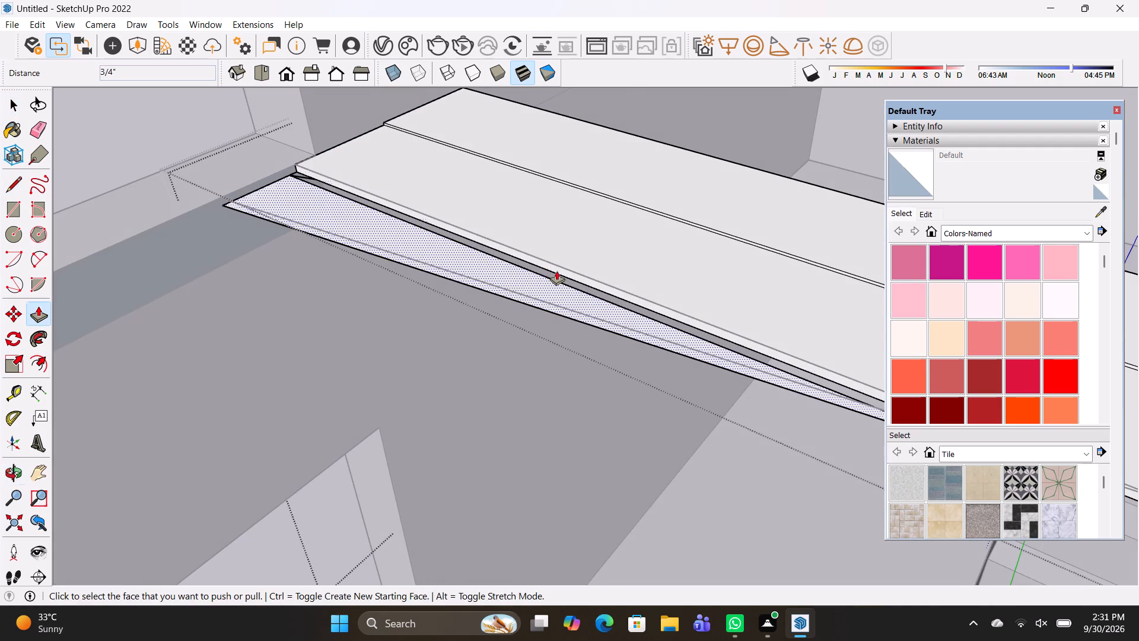
key(e)
drag(507, 276, 505, 293)
drag(504, 295, 504, 278)
key(space)
click(500, 284)
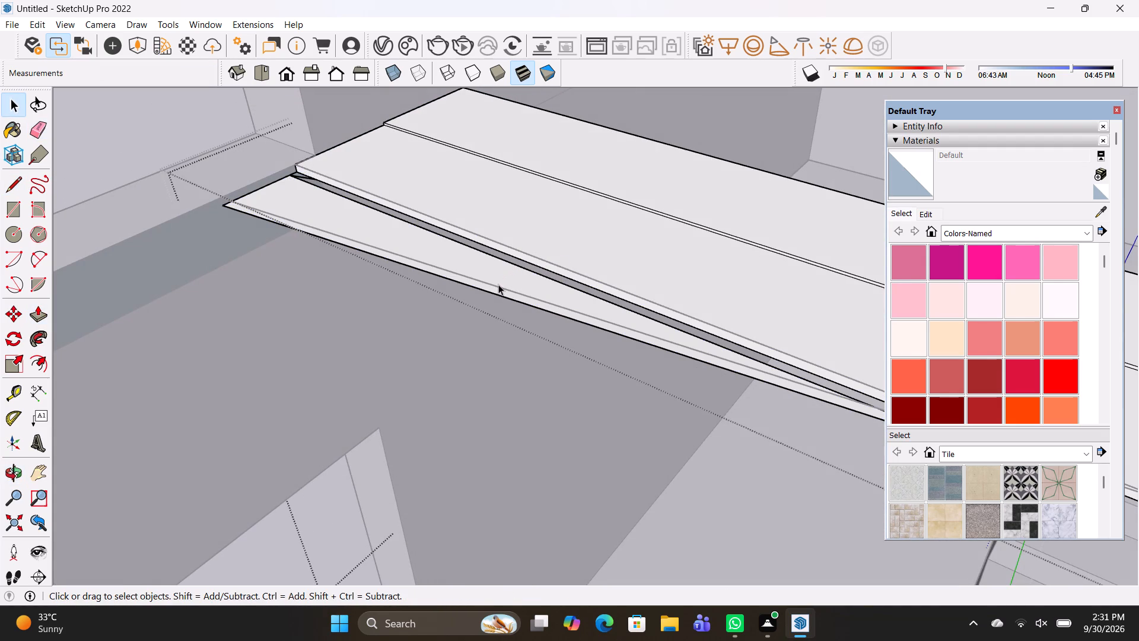
key(e)
drag(502, 276, 502, 298)
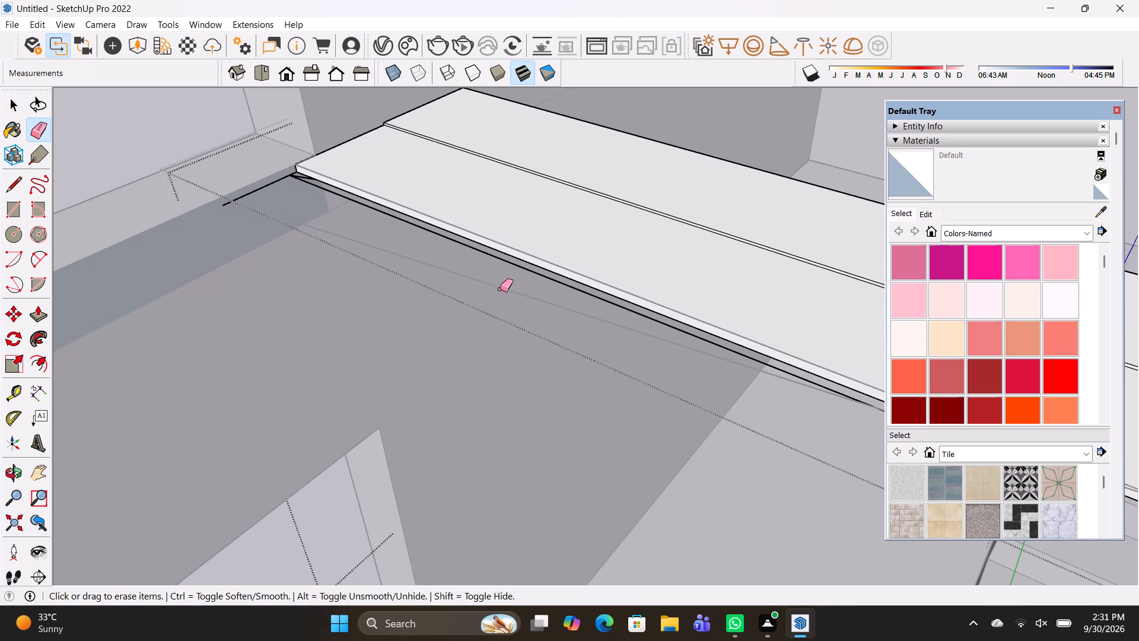
click(297, 177)
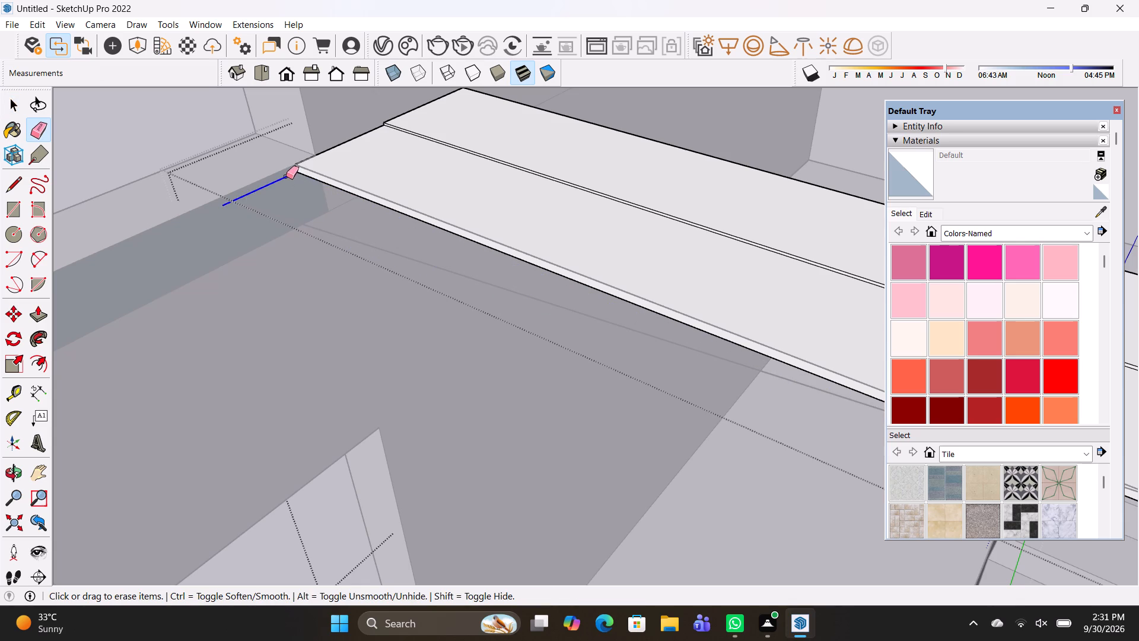
click(286, 176)
Erase the thin leftover face along the landing's underside edge and the short edge at its wall-side end.
scroll(484, 310, down, 4)
middle_drag(588, 355, 428, 228)
scroll(428, 228, up, 1)
middle_drag(561, 224, 516, 212)
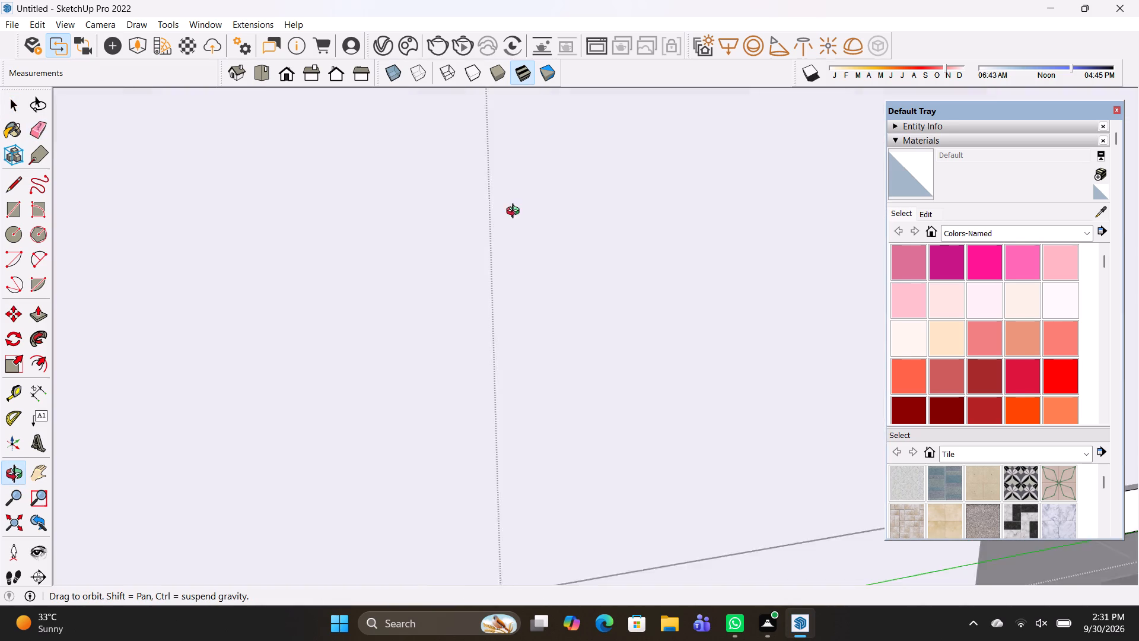
middle_drag(516, 212, 513, 151)
middle_drag(465, 158, 551, 183)
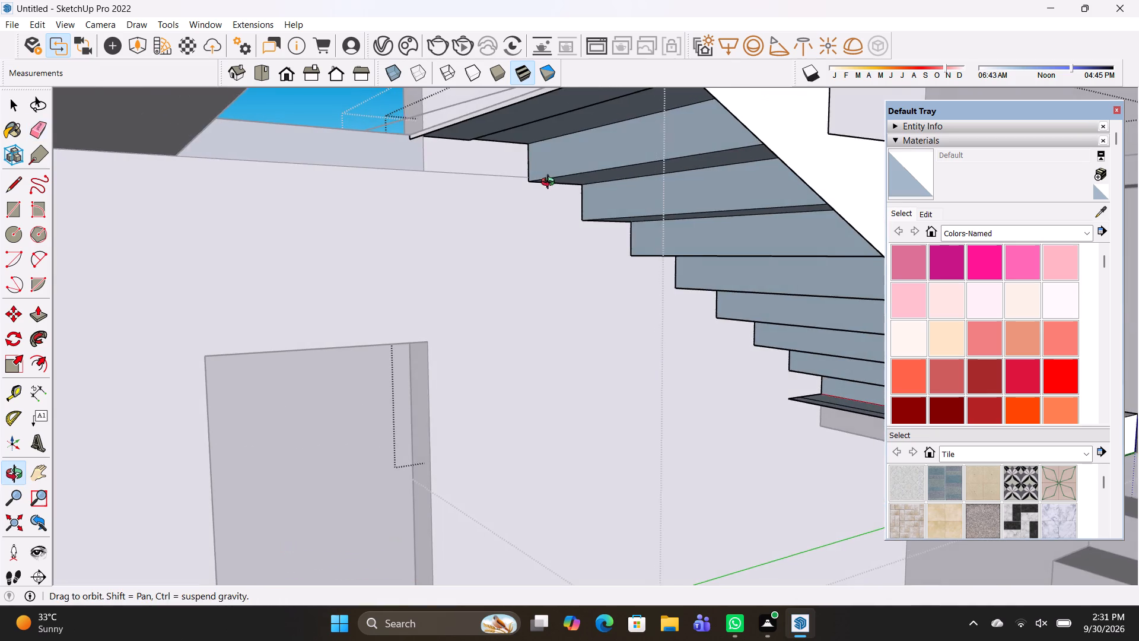
middle_drag(551, 183, 551, 183)
scroll(431, 124, up, 6)
click(433, 129)
click(434, 129)
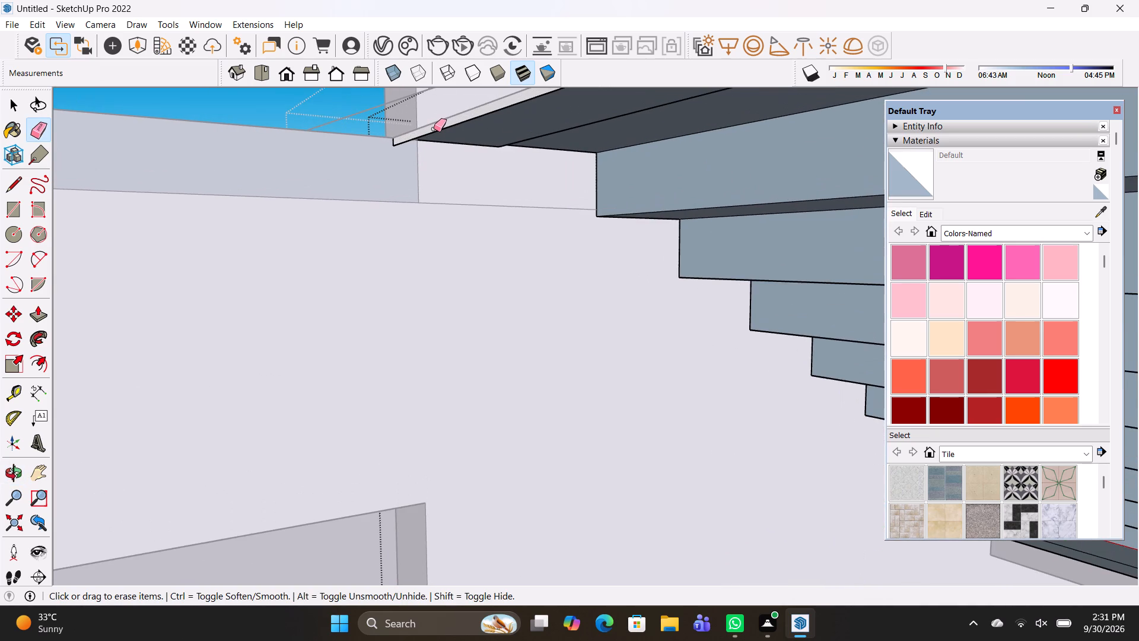
double_click(434, 129)
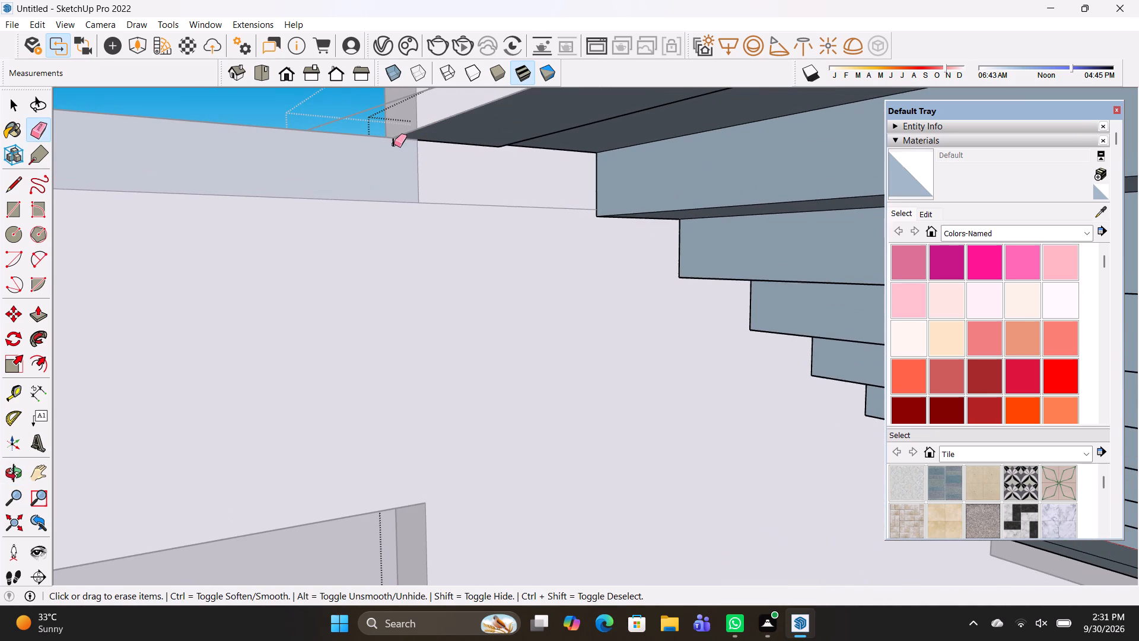
click(393, 144)
Push/pull the landing's outer strip flush with the adjoining top strip of the flight.
scroll(511, 169, down, 4)
middle_drag(575, 184, 747, 176)
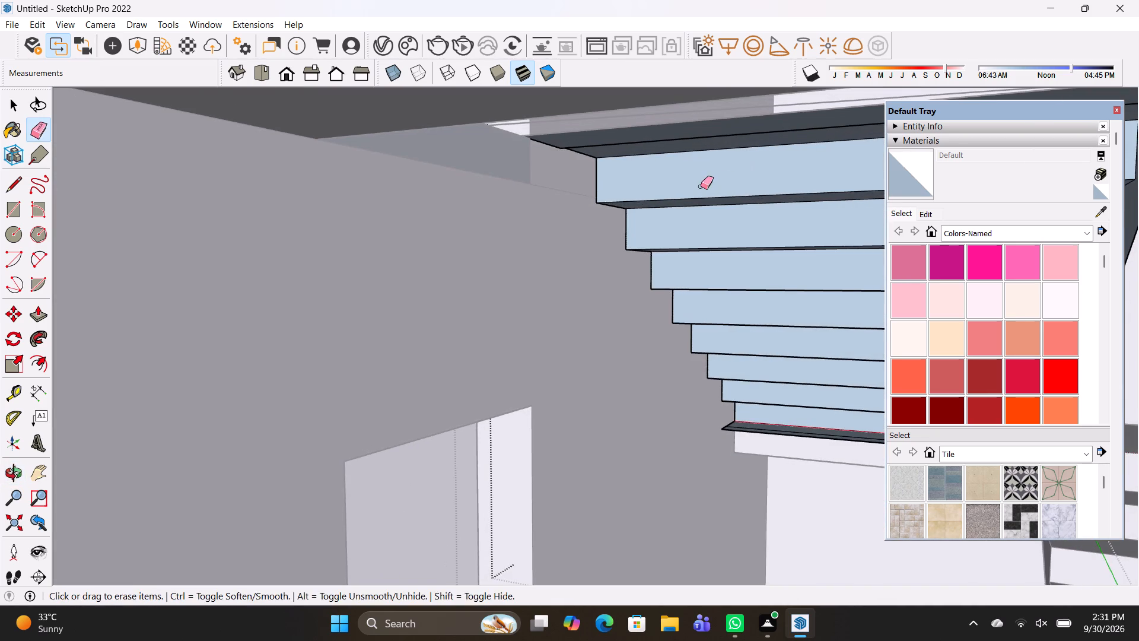
shift+middle_drag(699, 186, 205, 204)
scroll(391, 140, up, 2)
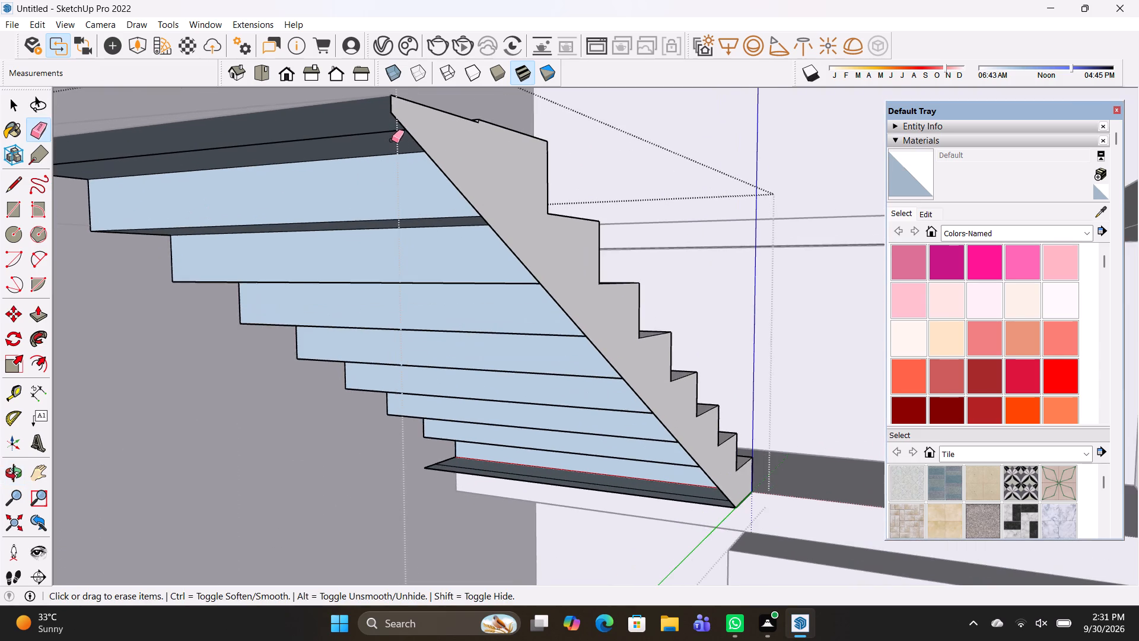
middle_drag(392, 140, 285, 246)
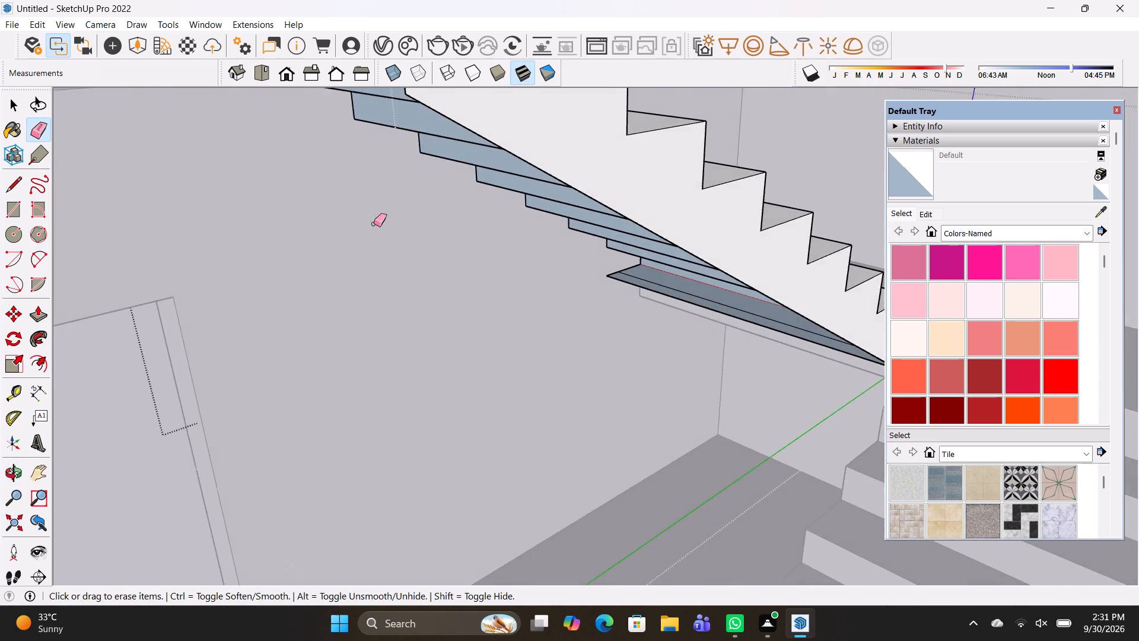
scroll(428, 208, down, 7)
shift+middle_drag(441, 220, 441, 326)
scroll(421, 269, up, 3)
key(space)
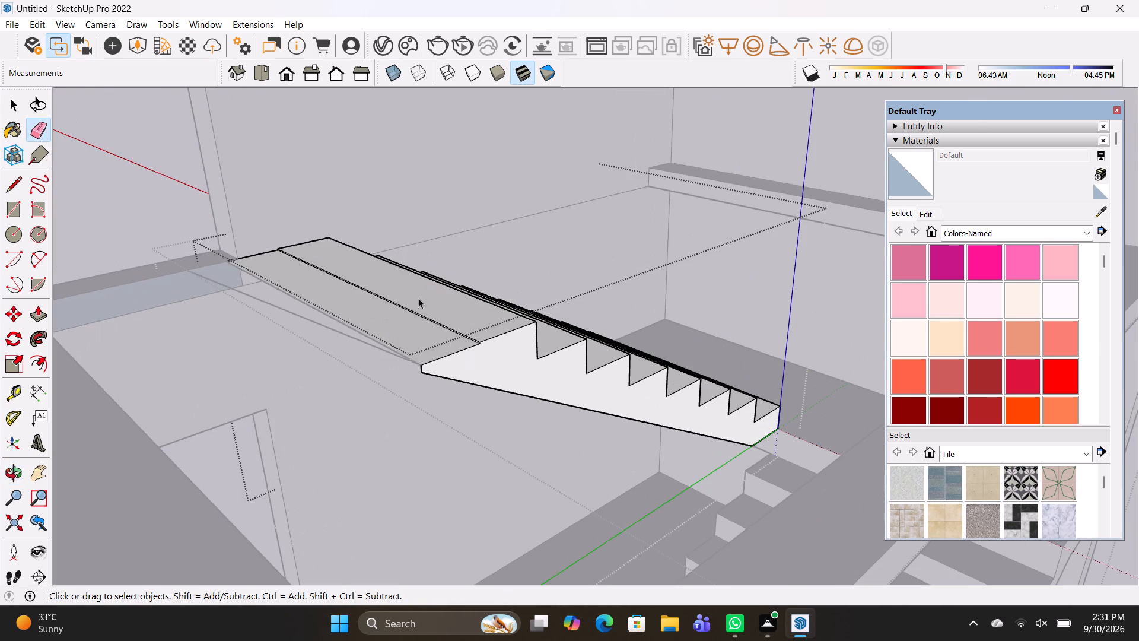
click(421, 327)
scroll(421, 327, up, 4)
key(p)
click(424, 335)
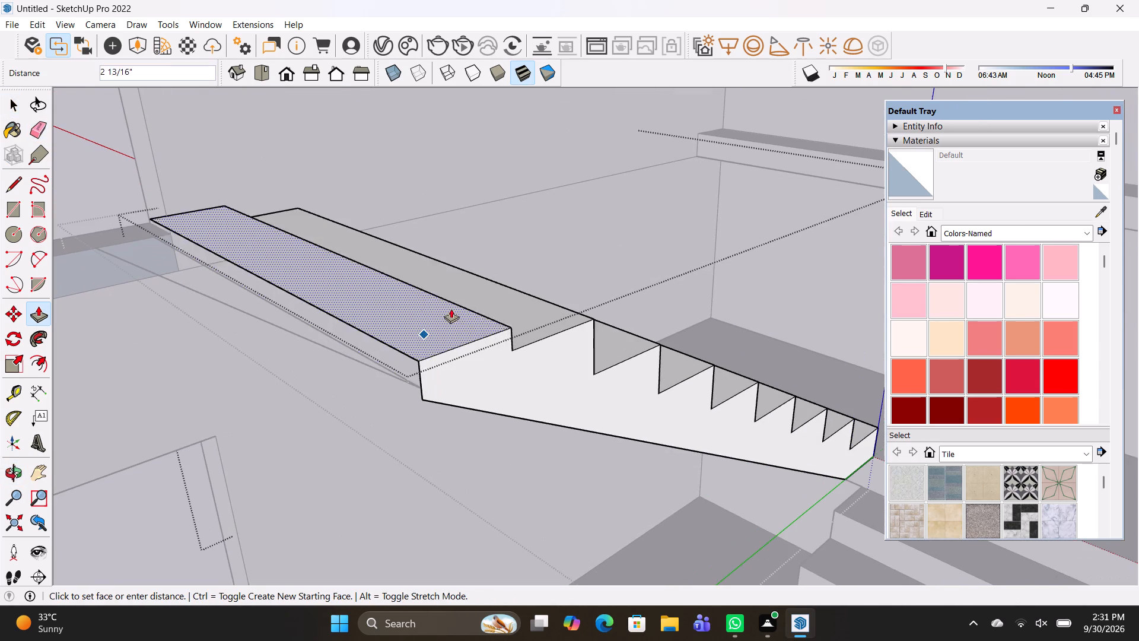
click(532, 339)
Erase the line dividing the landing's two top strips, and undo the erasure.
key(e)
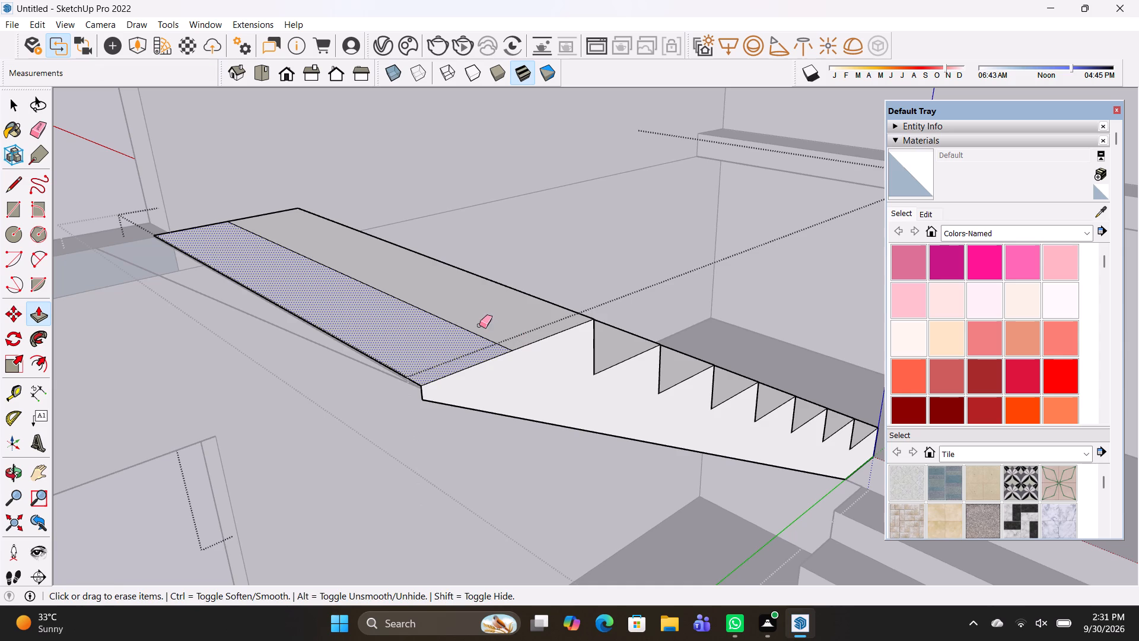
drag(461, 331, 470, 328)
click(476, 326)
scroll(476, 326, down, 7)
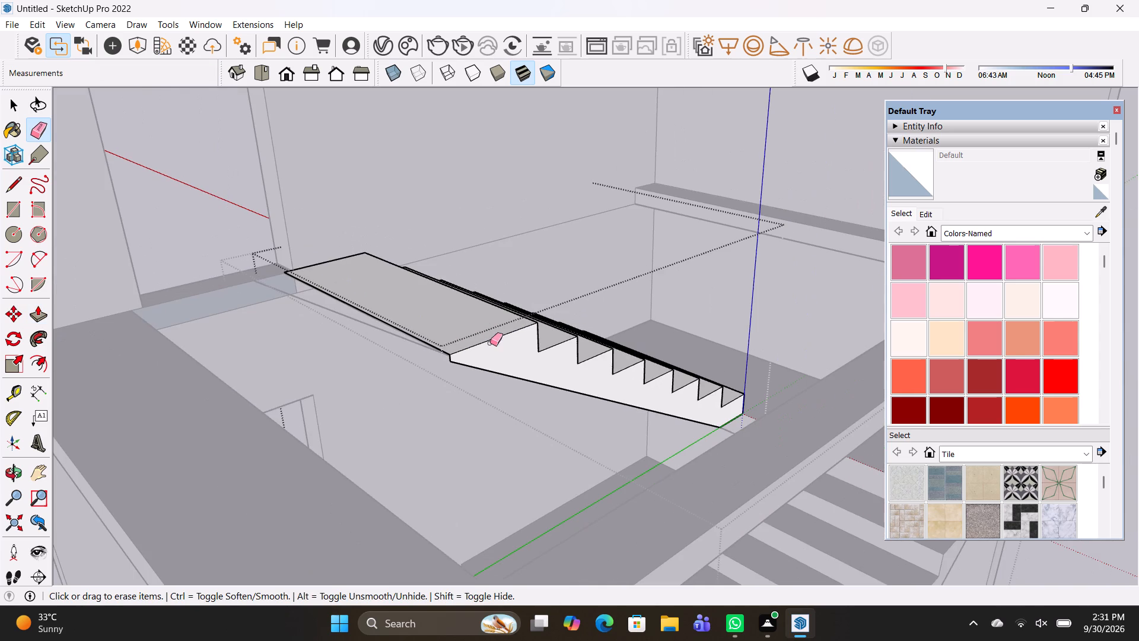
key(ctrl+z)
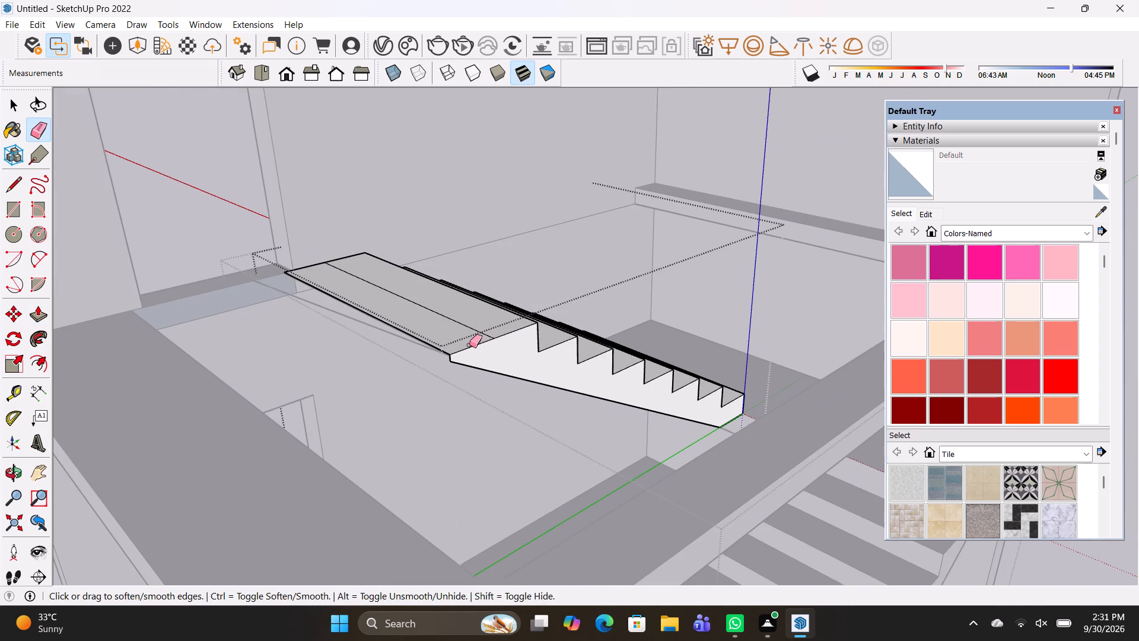
Push/pull the landing's outer strip down about 7 7/8" to the lower corner of the adjoining strip.
key(p)
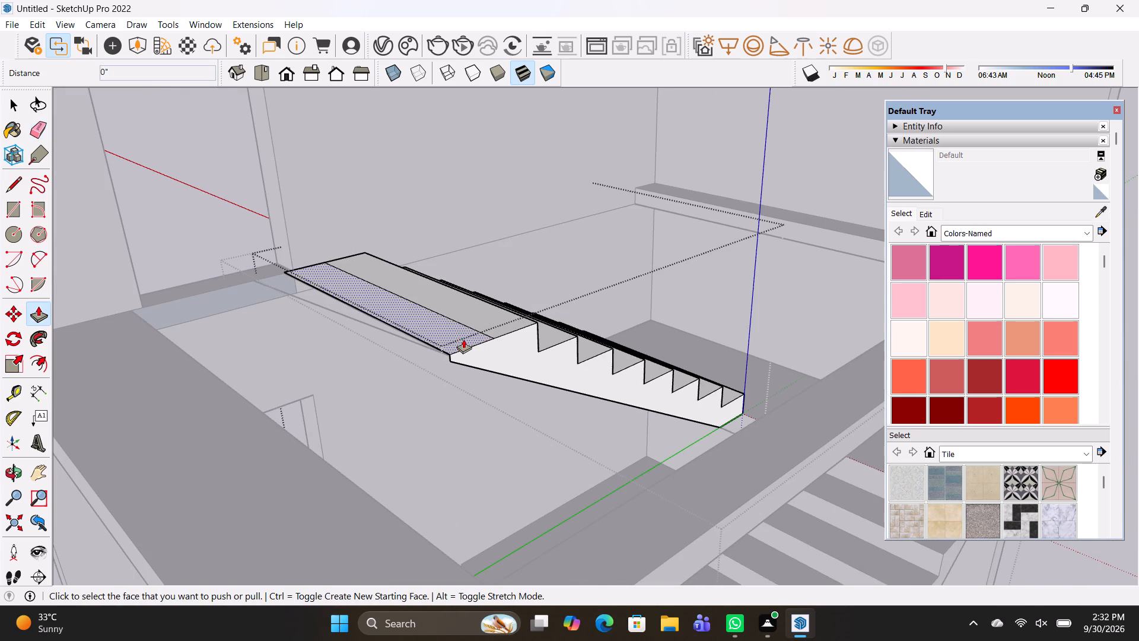
click(463, 339)
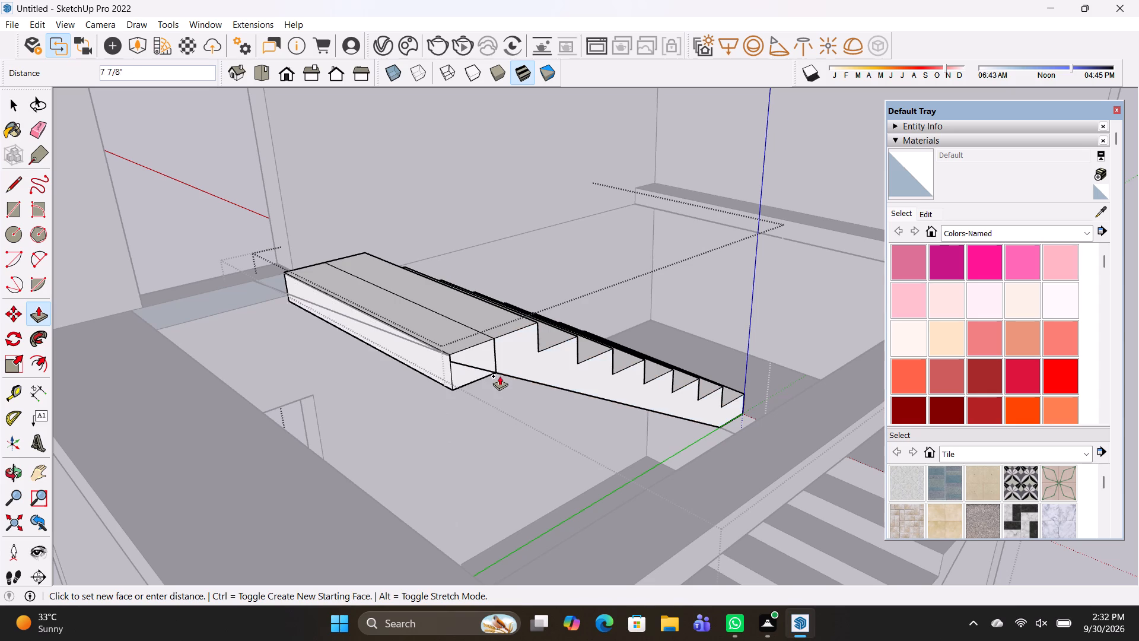
click(494, 373)
key(space)
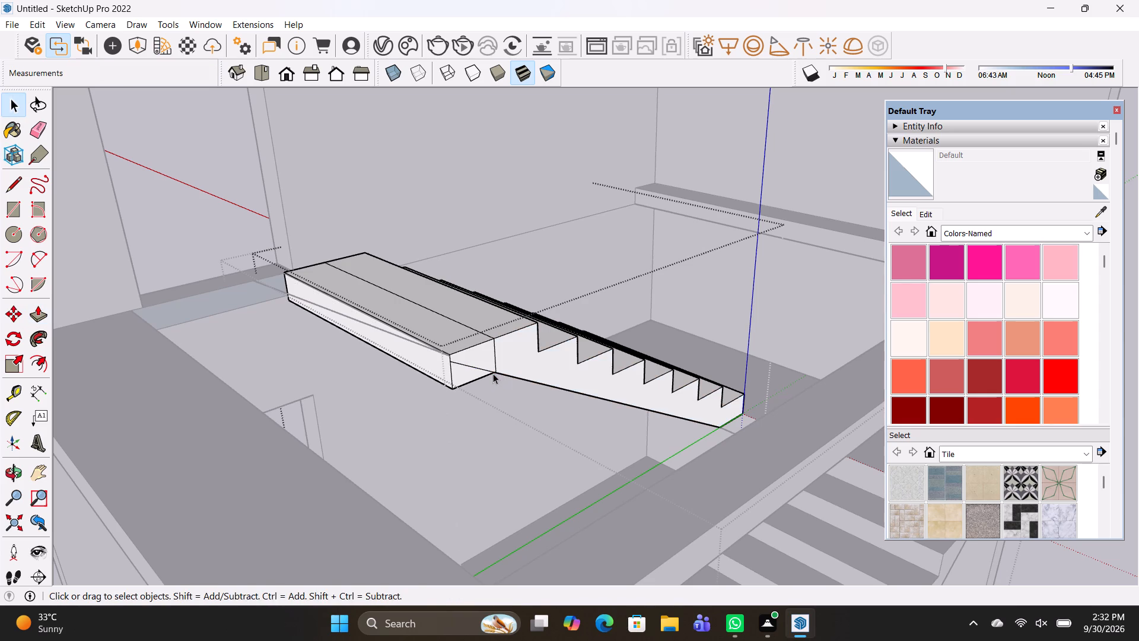
Erase the edges and faces of the landing's outer strip, including the leftover edges at both ends.
text(E)
drag(446, 351, 446, 380)
drag(457, 363, 459, 351)
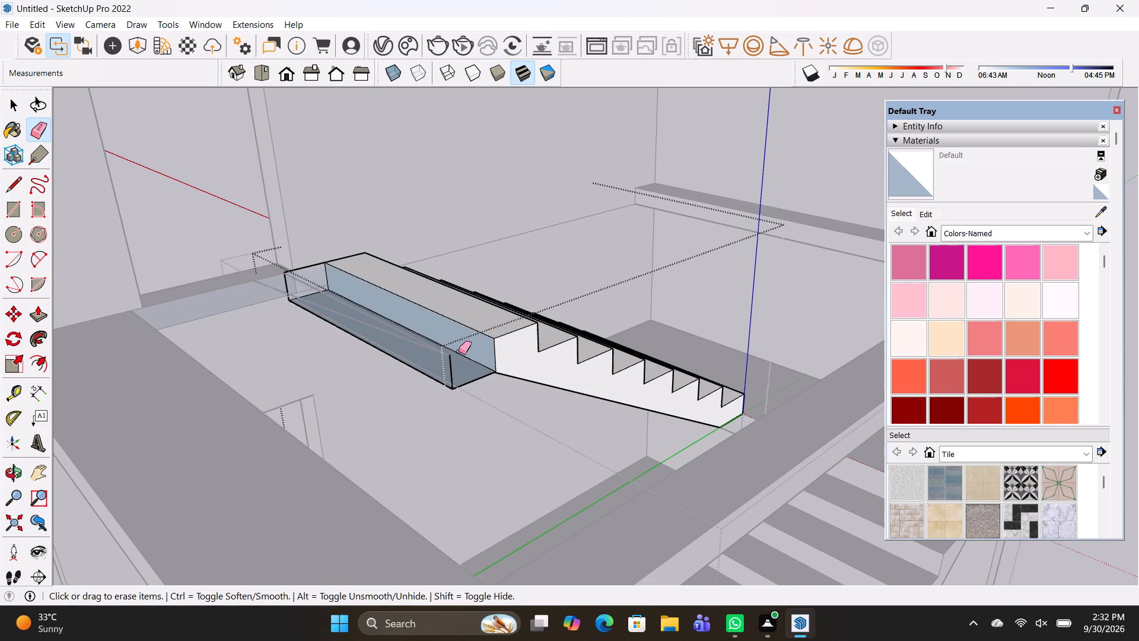
drag(455, 375, 418, 375)
drag(418, 373, 347, 323)
drag(306, 296, 307, 268)
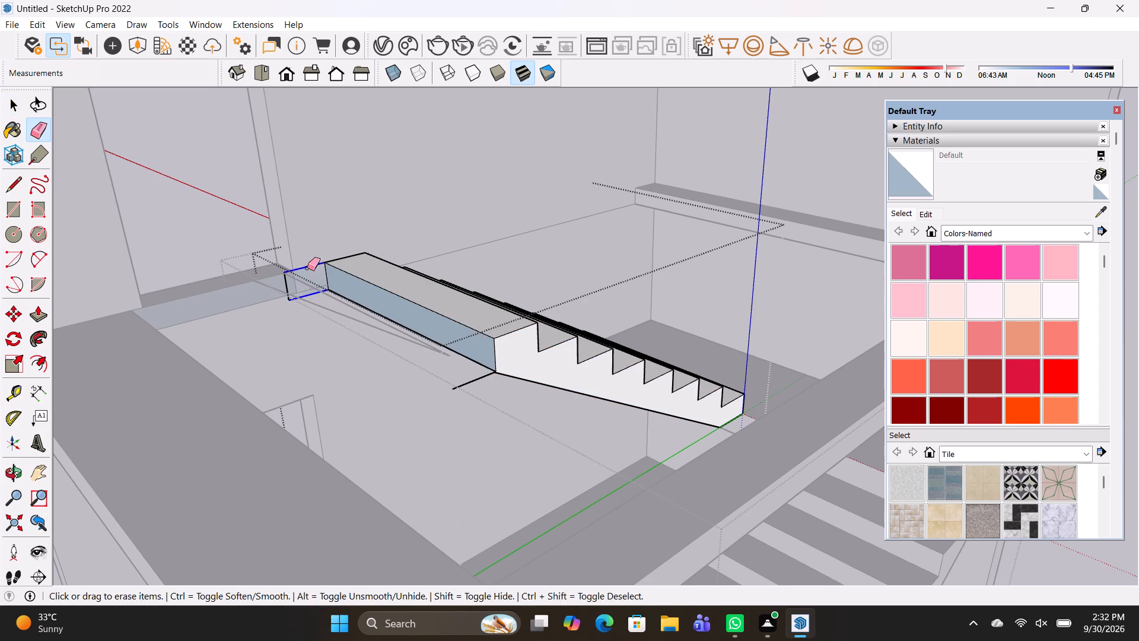
drag(307, 268, 308, 259)
drag(284, 284, 277, 284)
drag(284, 283, 278, 281)
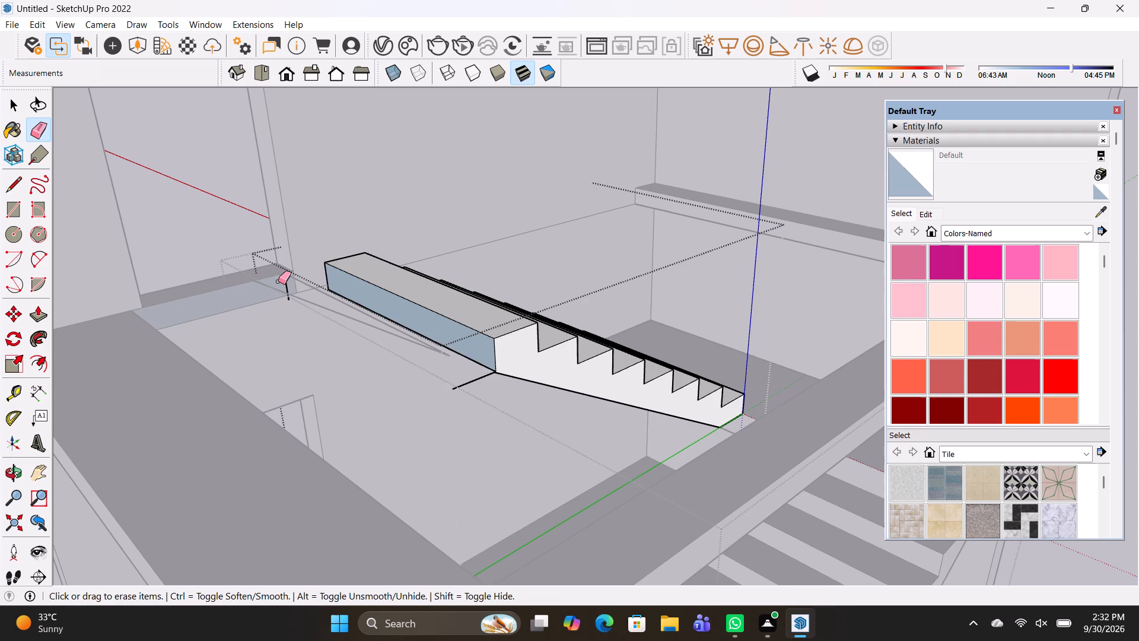
drag(278, 281, 291, 281)
drag(455, 382, 479, 377)
key(space)
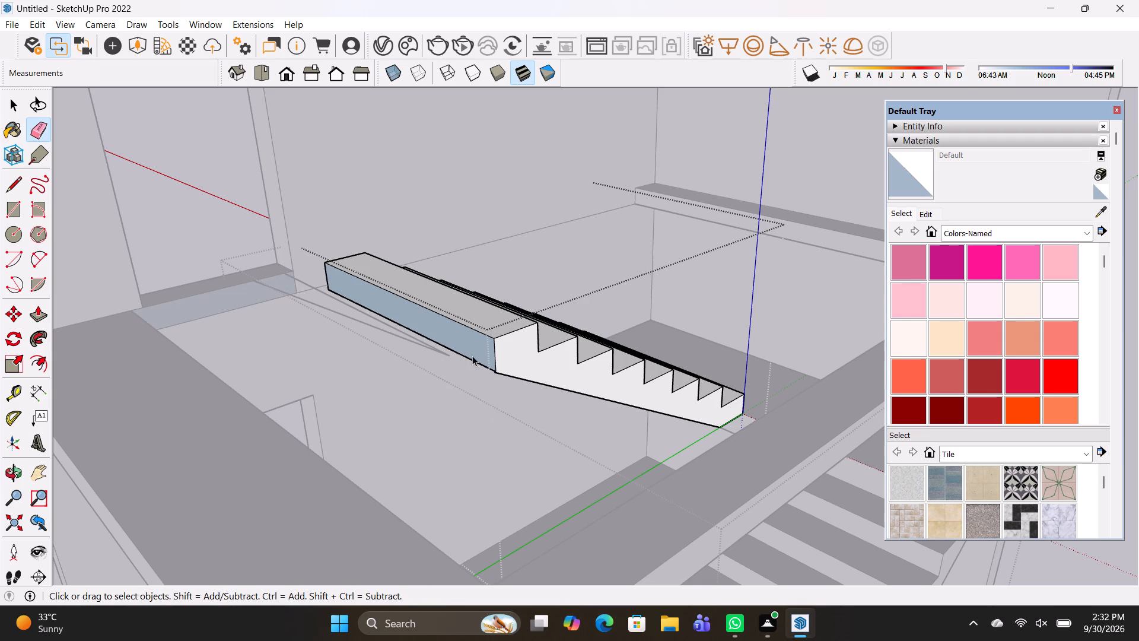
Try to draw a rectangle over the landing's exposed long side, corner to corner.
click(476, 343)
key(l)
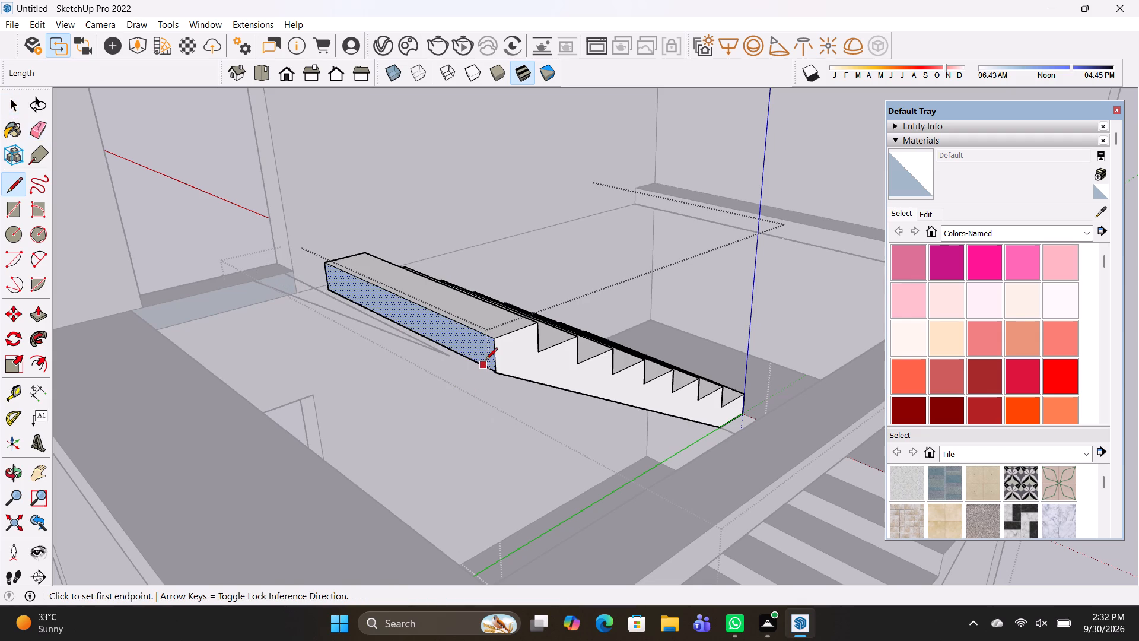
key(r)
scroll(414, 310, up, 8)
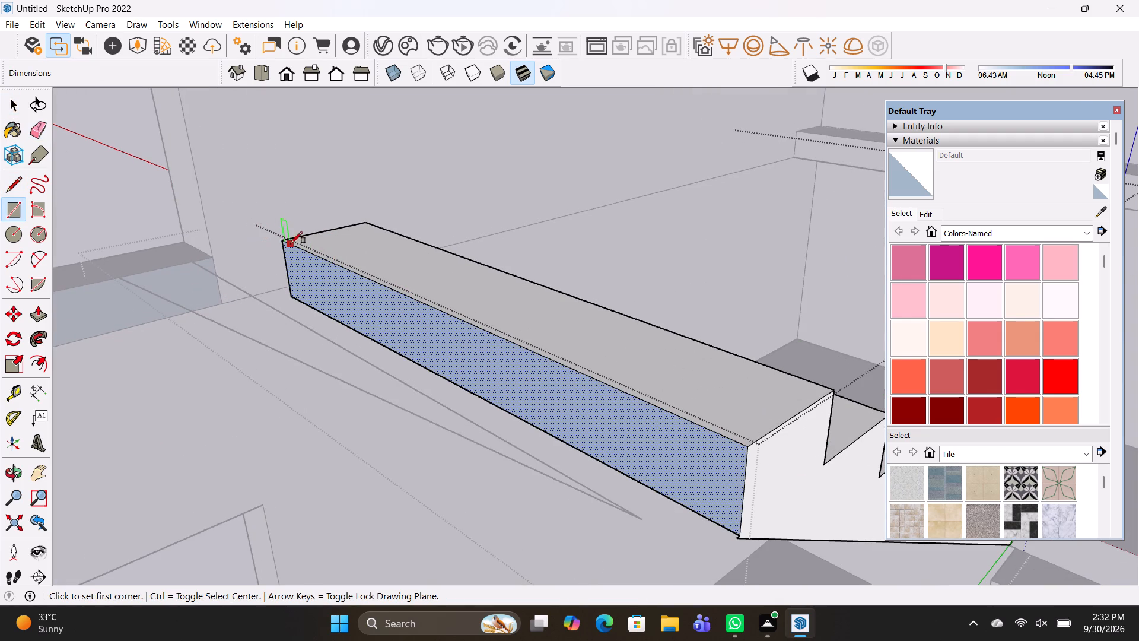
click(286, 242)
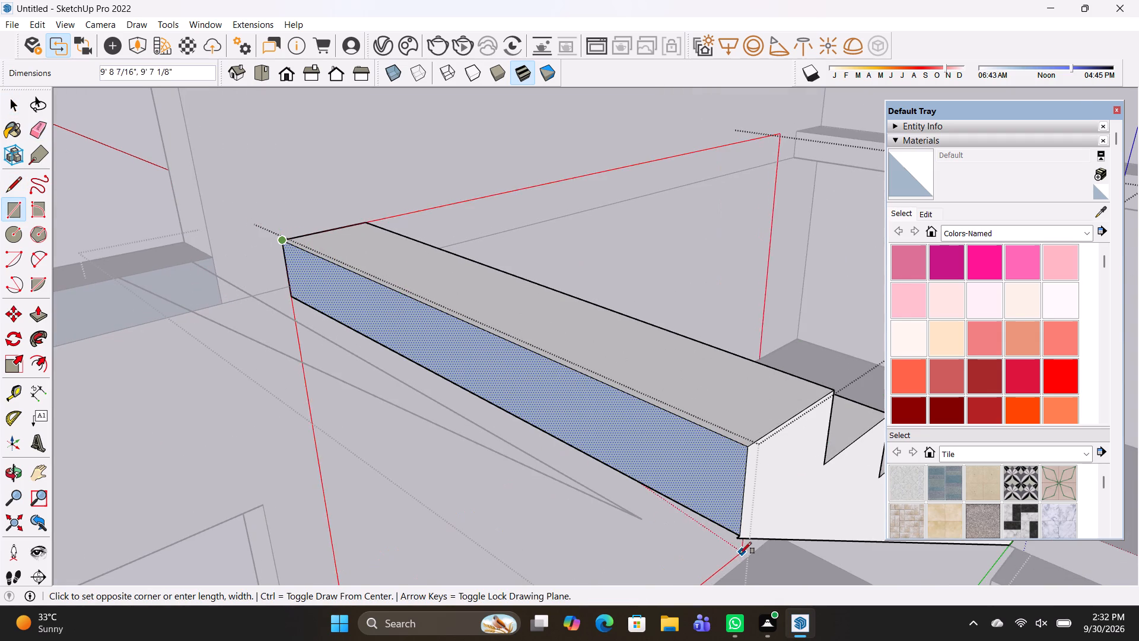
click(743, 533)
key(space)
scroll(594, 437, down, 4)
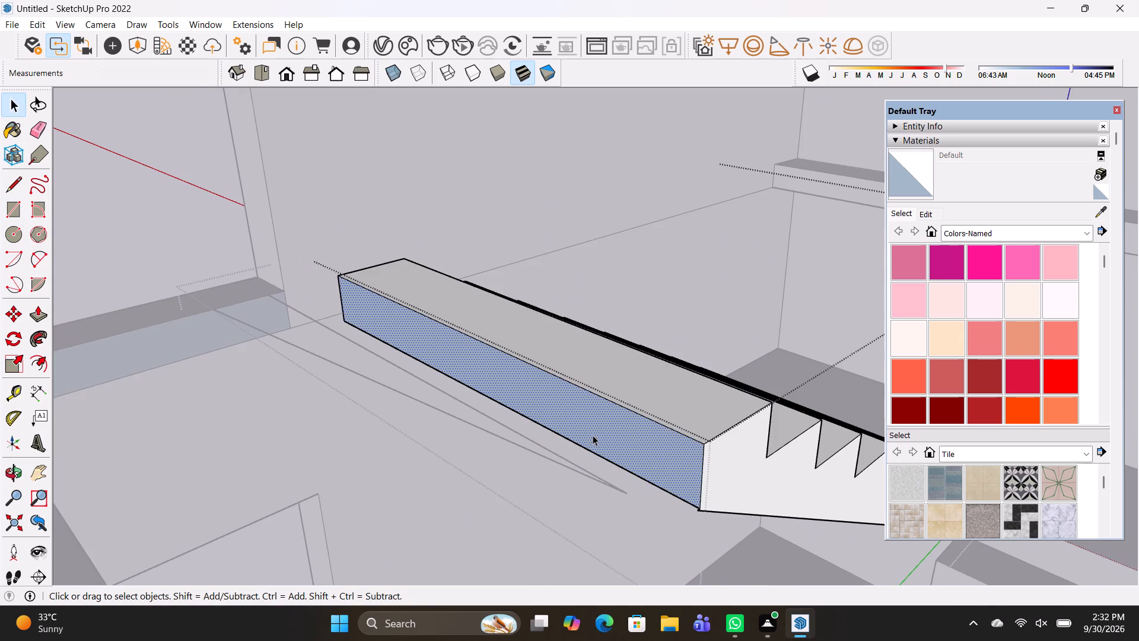
Close the staircase group.
click(593, 217)
key(e)
drag(619, 245, 617, 242)
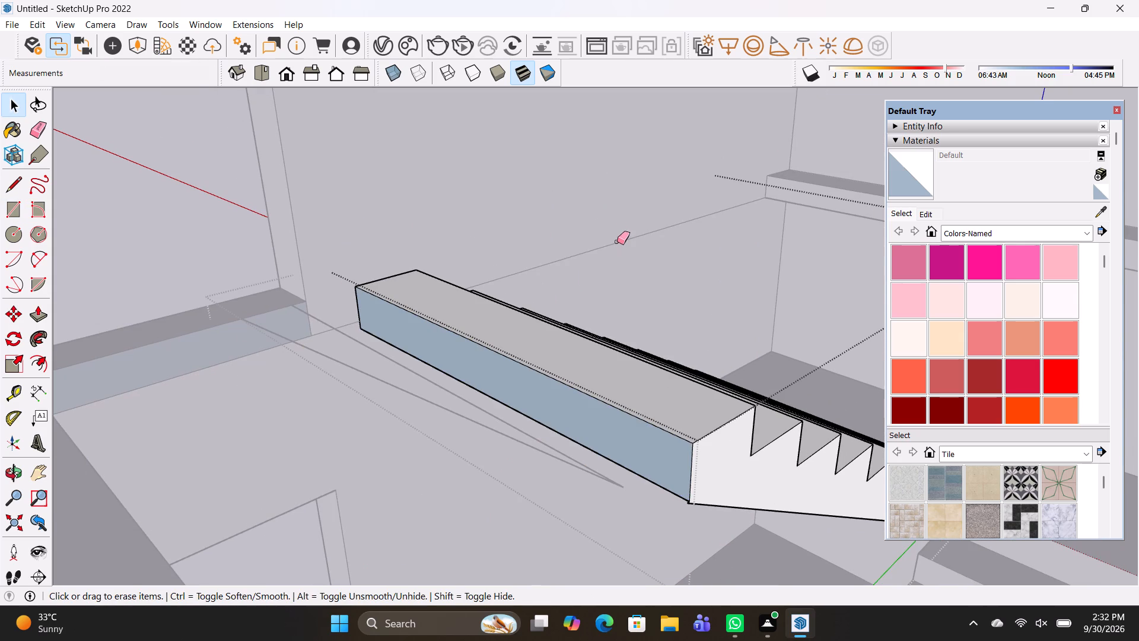
drag(617, 242, 614, 228)
scroll(614, 227, down, 4)
key(Escape)
click(205, 261)
click(133, 326)
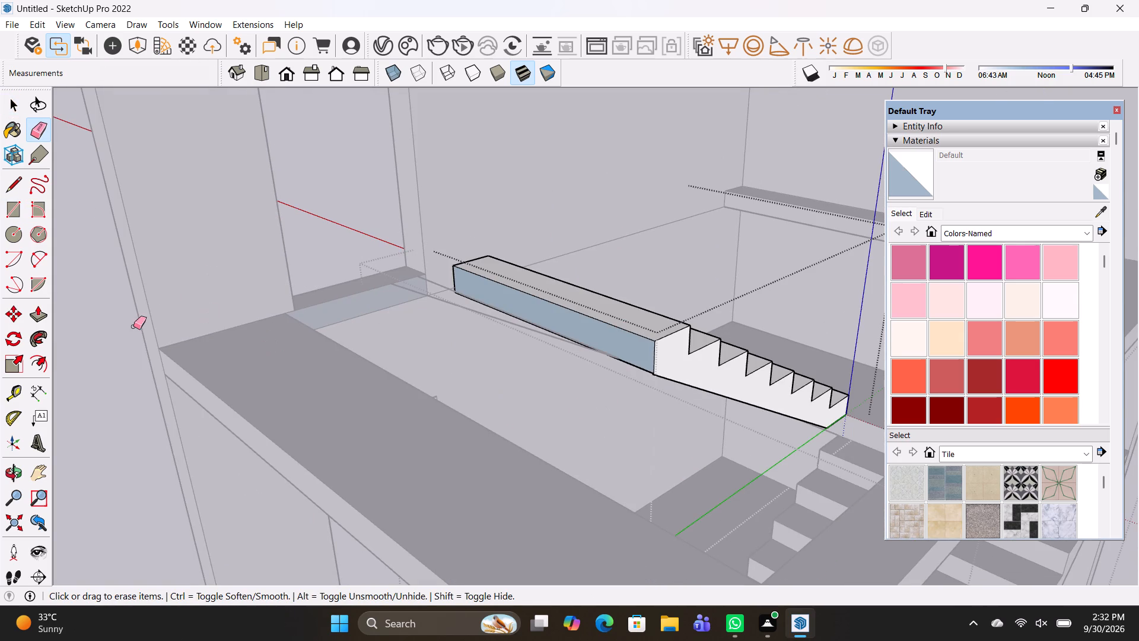
click(116, 339)
key(space)
click(116, 340)
right_click(116, 340)
click(162, 350)
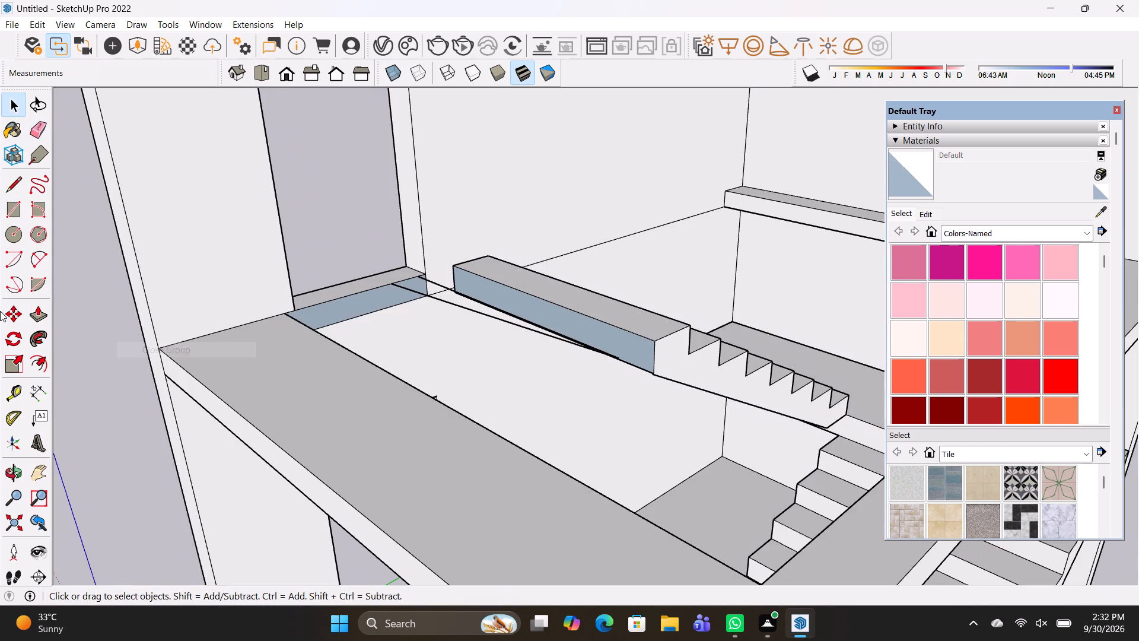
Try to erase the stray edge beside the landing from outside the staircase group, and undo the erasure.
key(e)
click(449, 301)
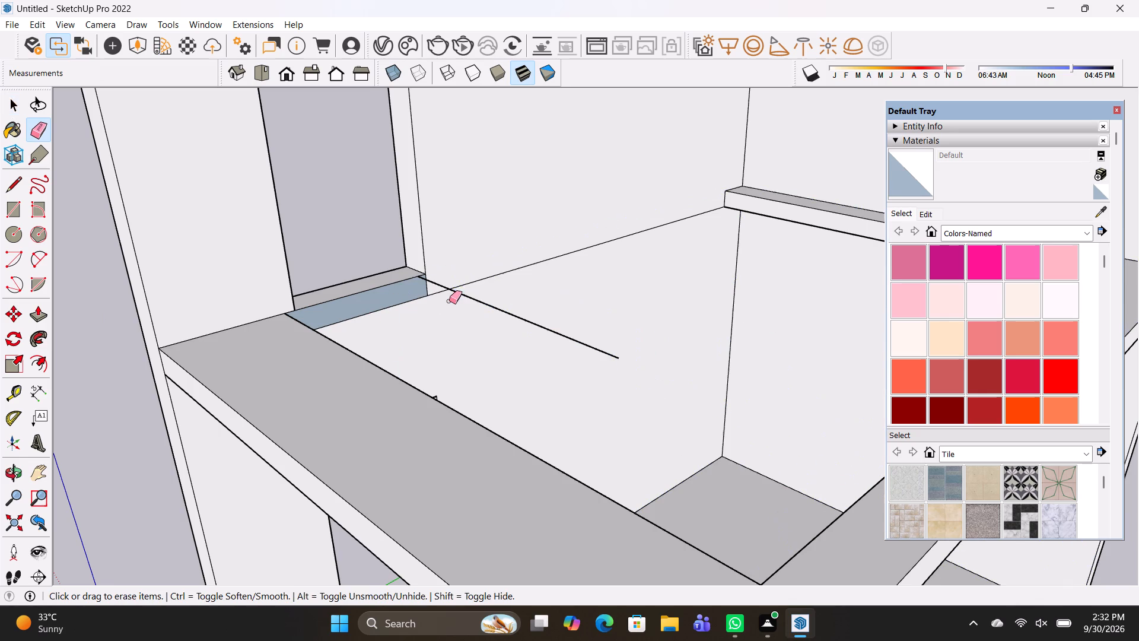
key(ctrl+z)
Reopen the staircase group and erase the stray edge running below the landing's long side.
scroll(449, 281, up, 4)
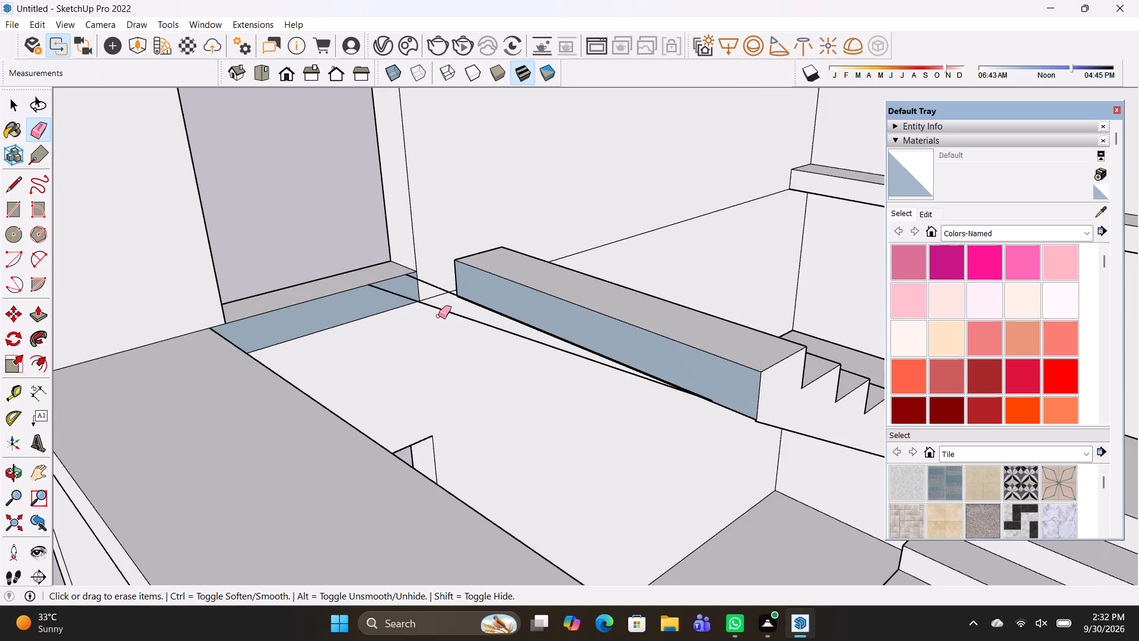
scroll(438, 316, up, 2)
key(space)
double_click(530, 285)
click(524, 288)
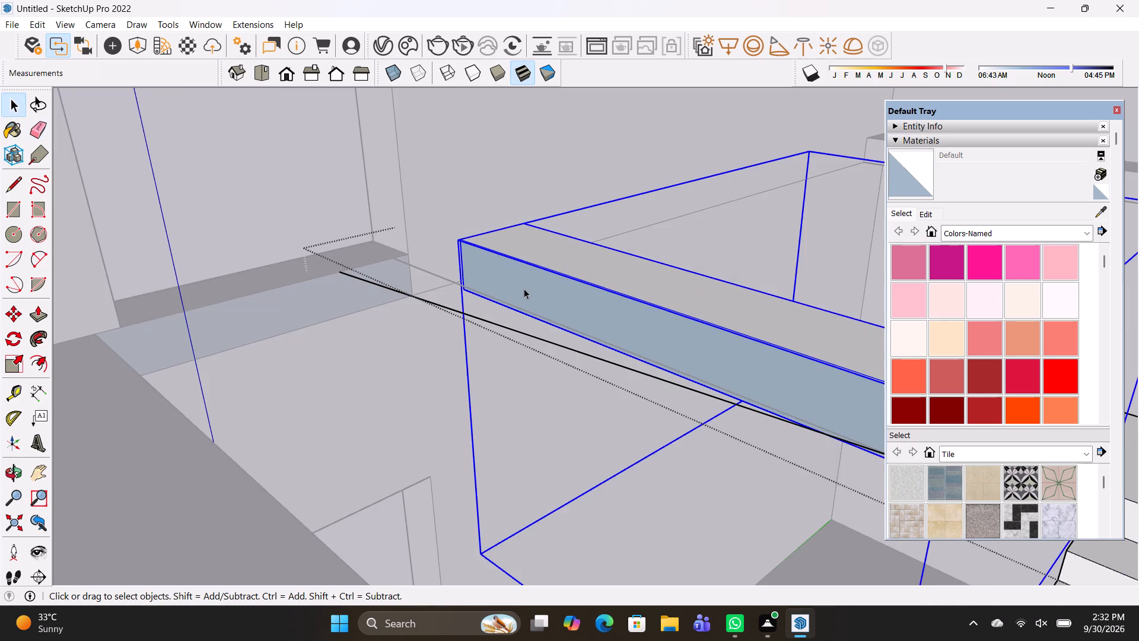
key(e)
click(476, 316)
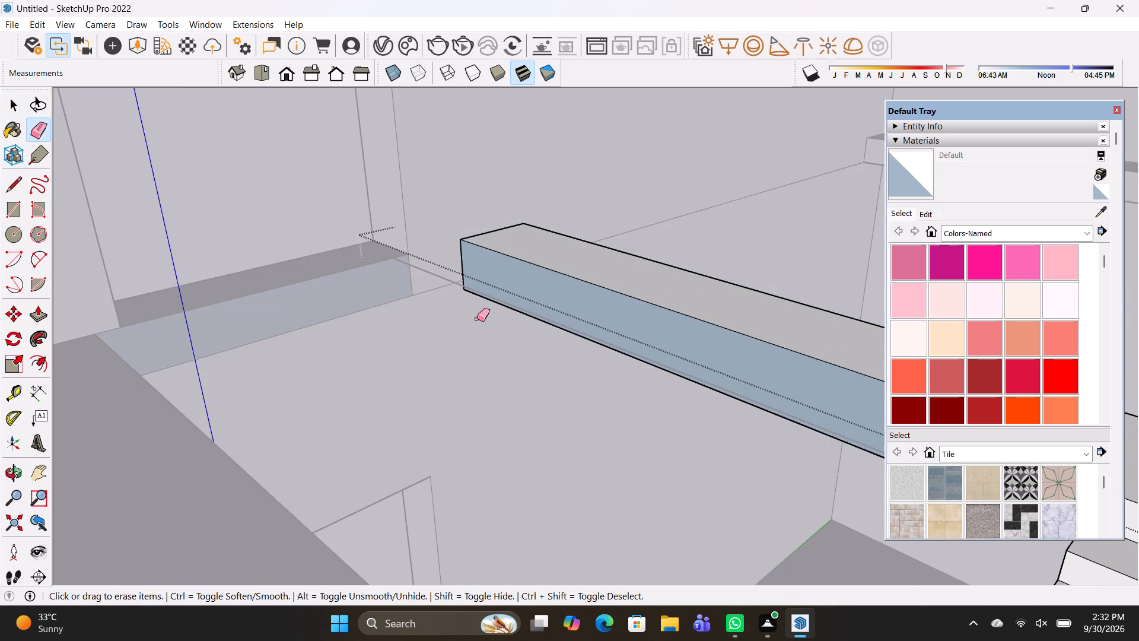
Leave the staircase group and delete the remaining stray edge running from the doorway corner alongside the landing.
click(437, 273)
click(437, 273)
scroll(437, 275, down, 3)
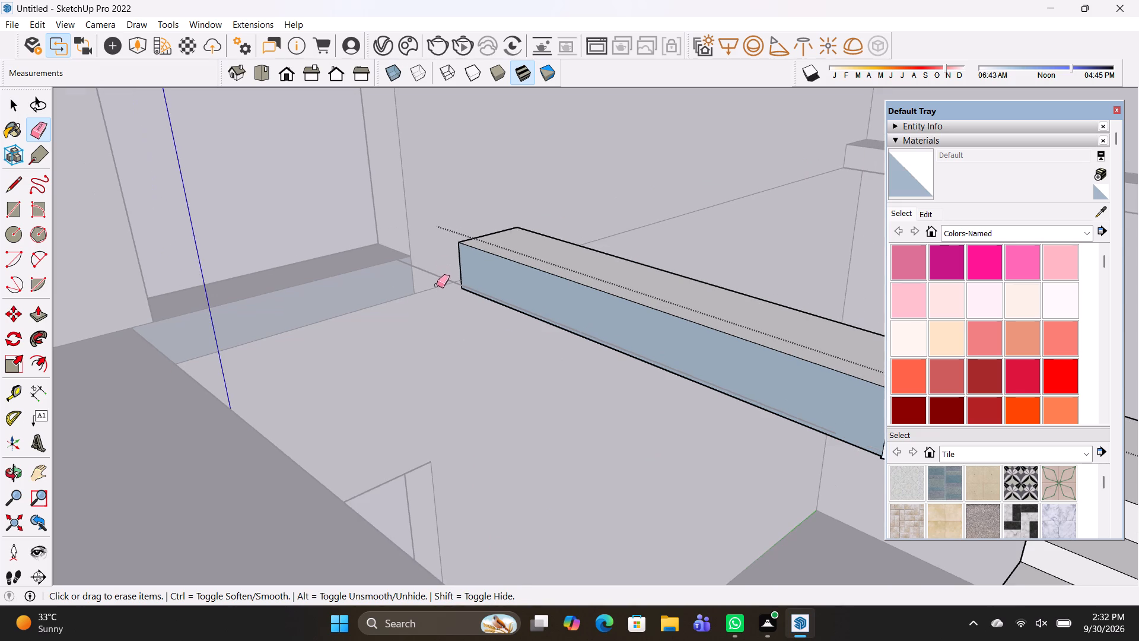
middle_drag(462, 293, 370, 269)
middle_click(359, 269)
middle_click(357, 269)
middle_click(357, 269)
scroll(442, 320, up, 1)
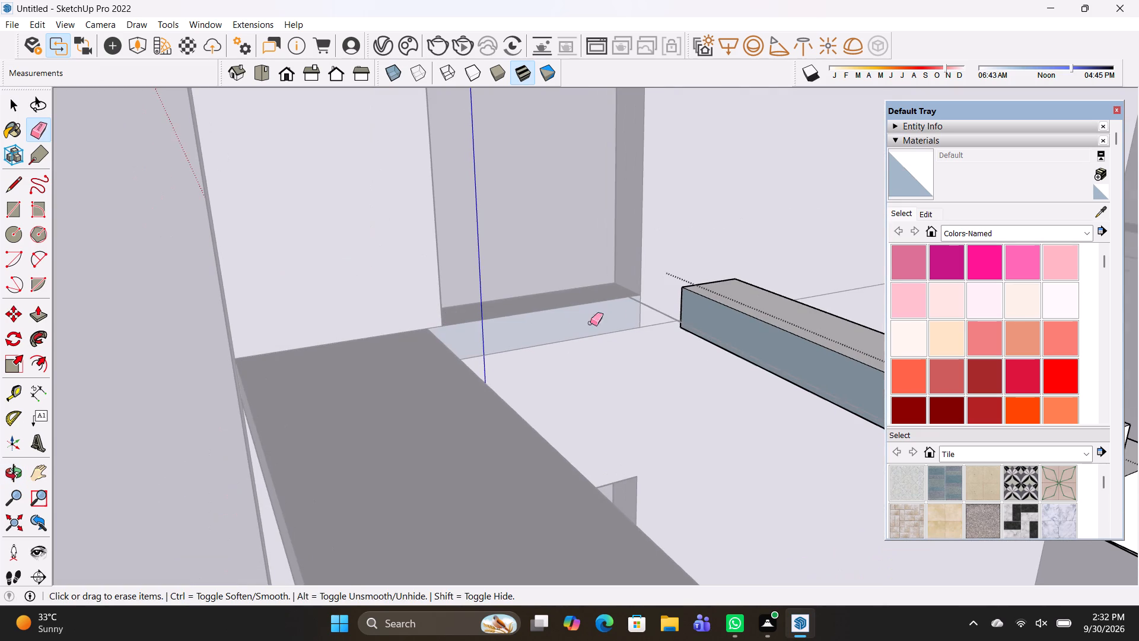
drag(650, 310, 658, 306)
drag(656, 307, 647, 310)
key(space)
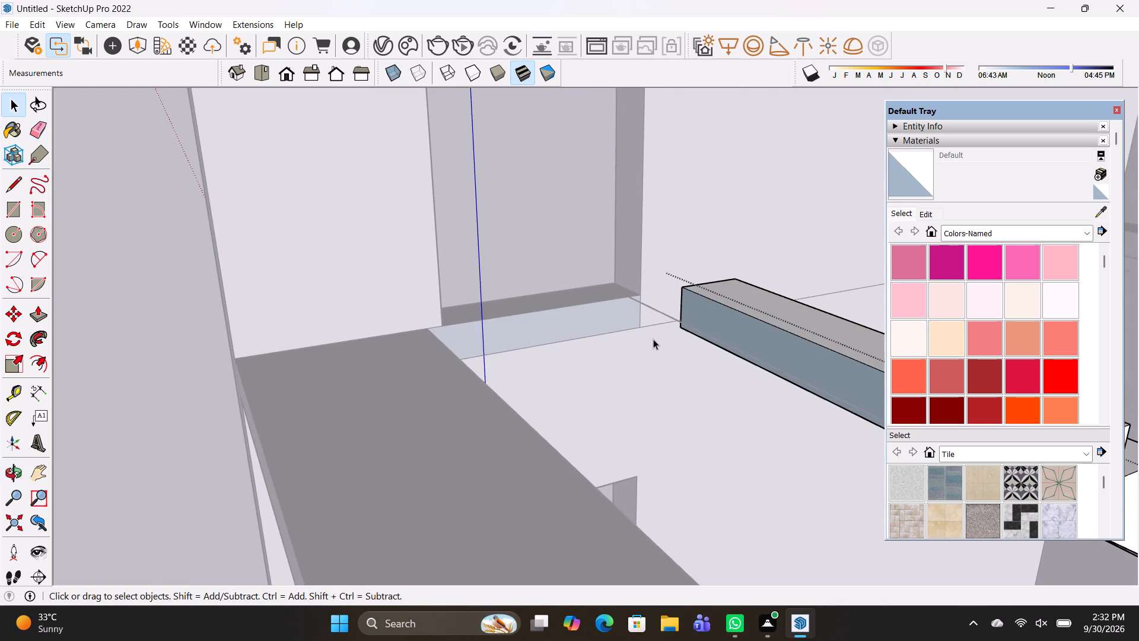
click(650, 348)
click(182, 264)
scroll(686, 338, up, 1)
middle_drag(692, 342, 755, 437)
click(705, 347)
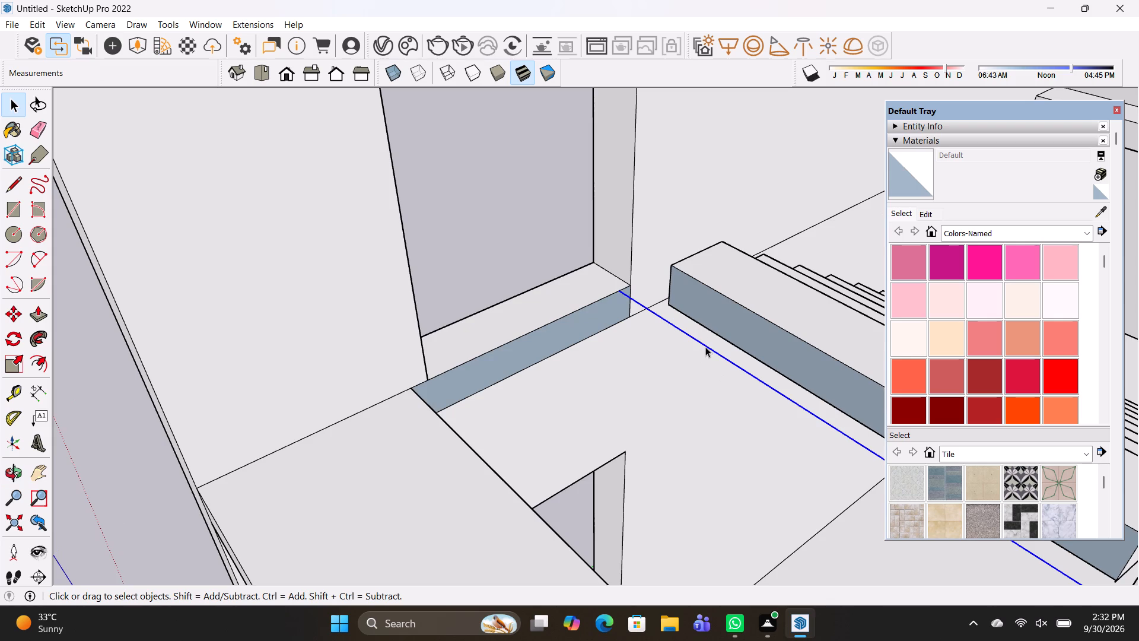
key(Delete)
Push/pull the upper floor slab's opening-side face about 8 3/4" to meet the staircase's top landing.
scroll(705, 347, down, 8)
middle_drag(734, 364, 569, 317)
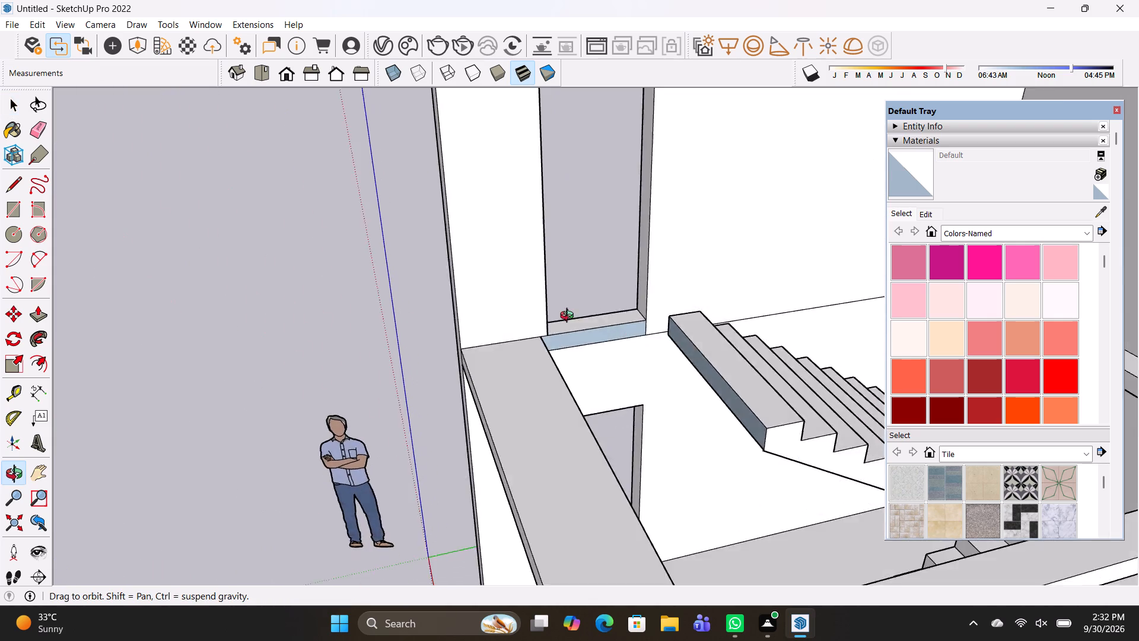
middle_drag(569, 317, 526, 312)
key(p)
middle_drag(511, 357, 449, 345)
click(481, 357)
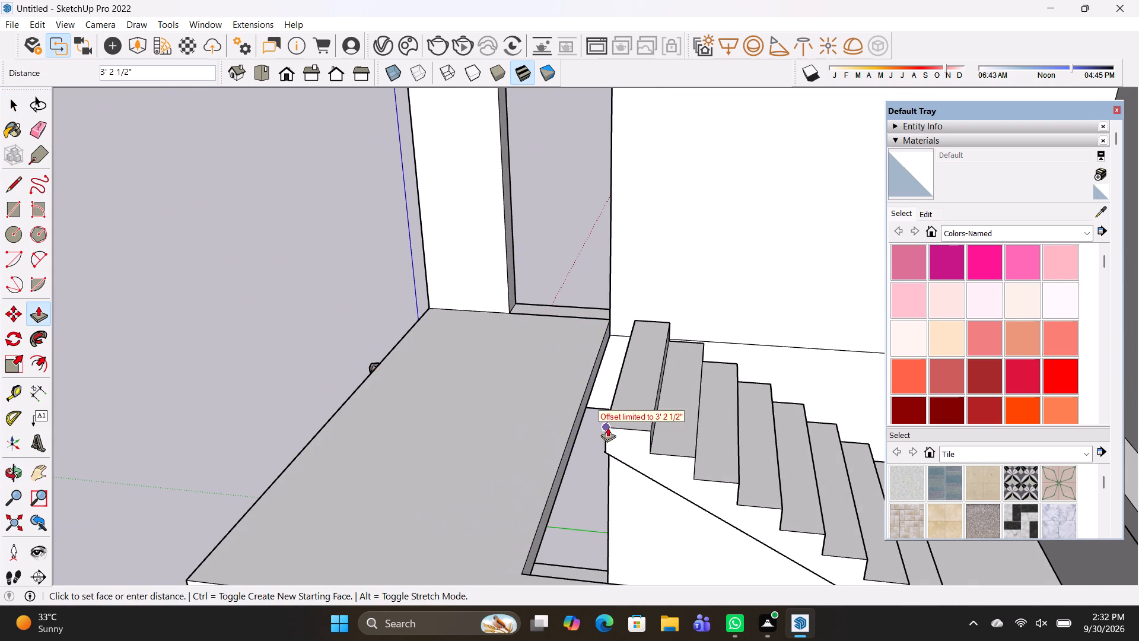
click(612, 428)
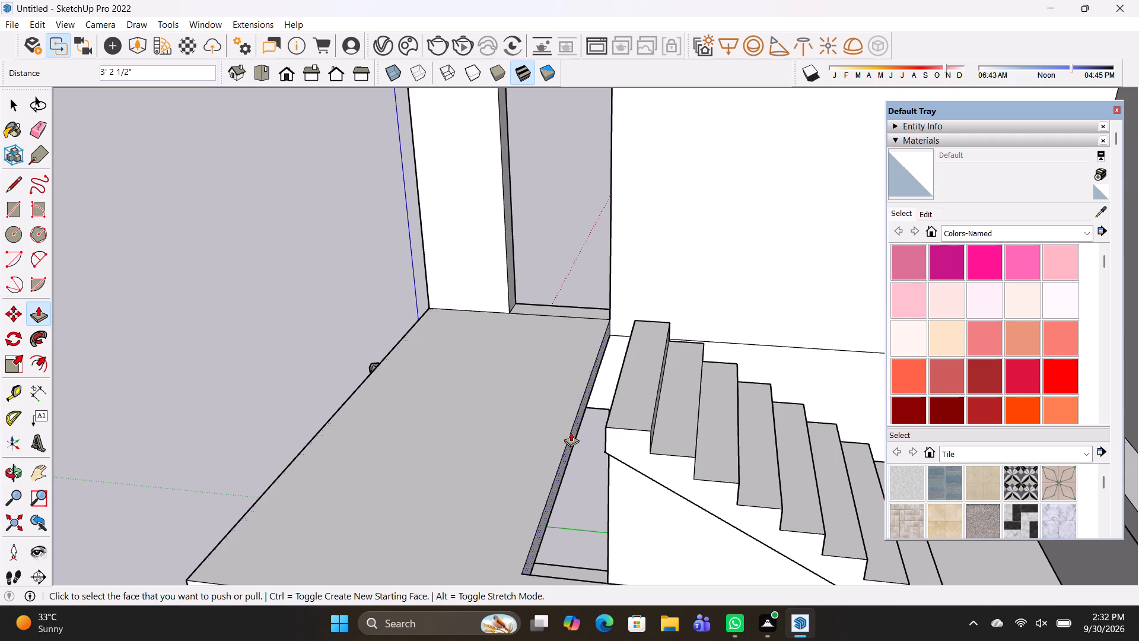
click(569, 431)
key(space)
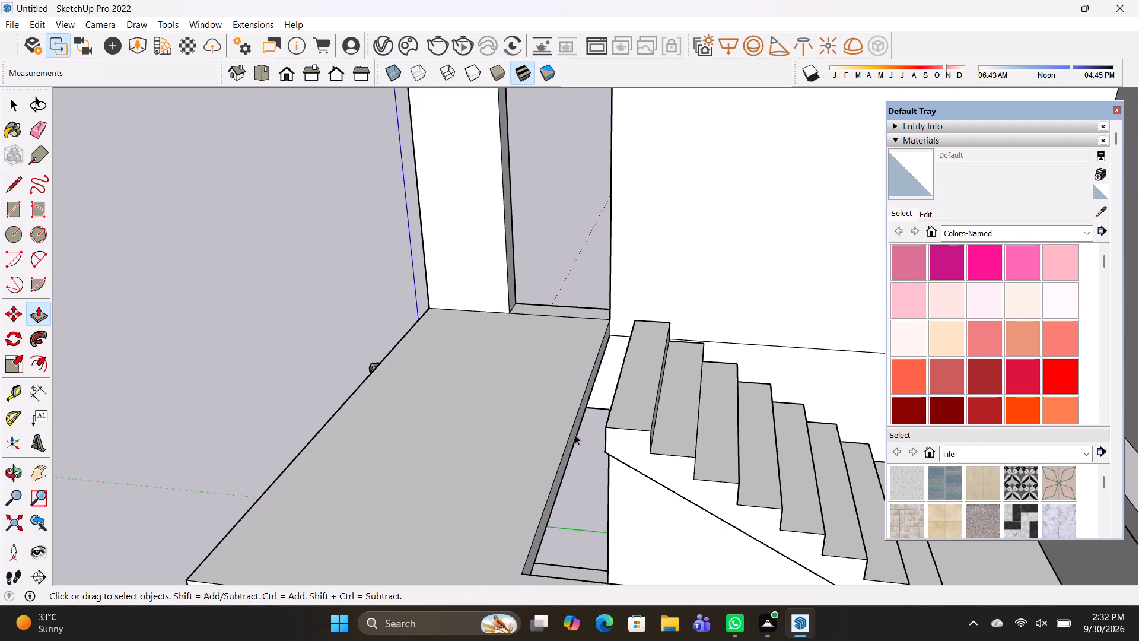
click(574, 434)
key(p)
click(574, 431)
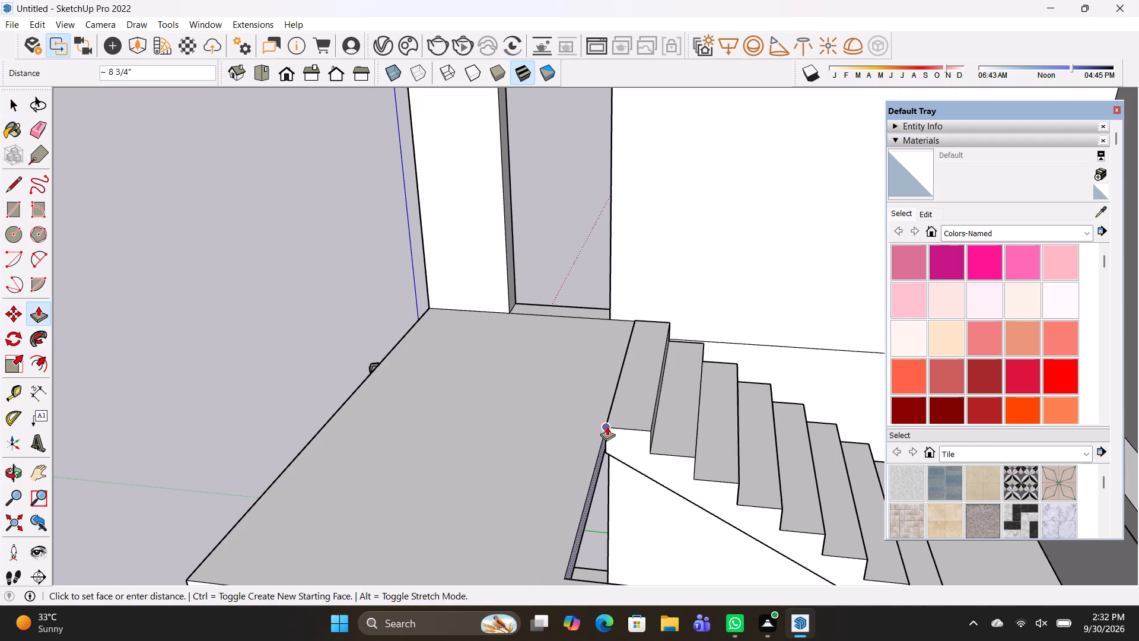
click(607, 426)
Copy the finished staircase group straight up 10' from its lower outer corner onto the upper floor slab.
middle_drag(640, 468, 687, 421)
scroll(691, 415, down, 5)
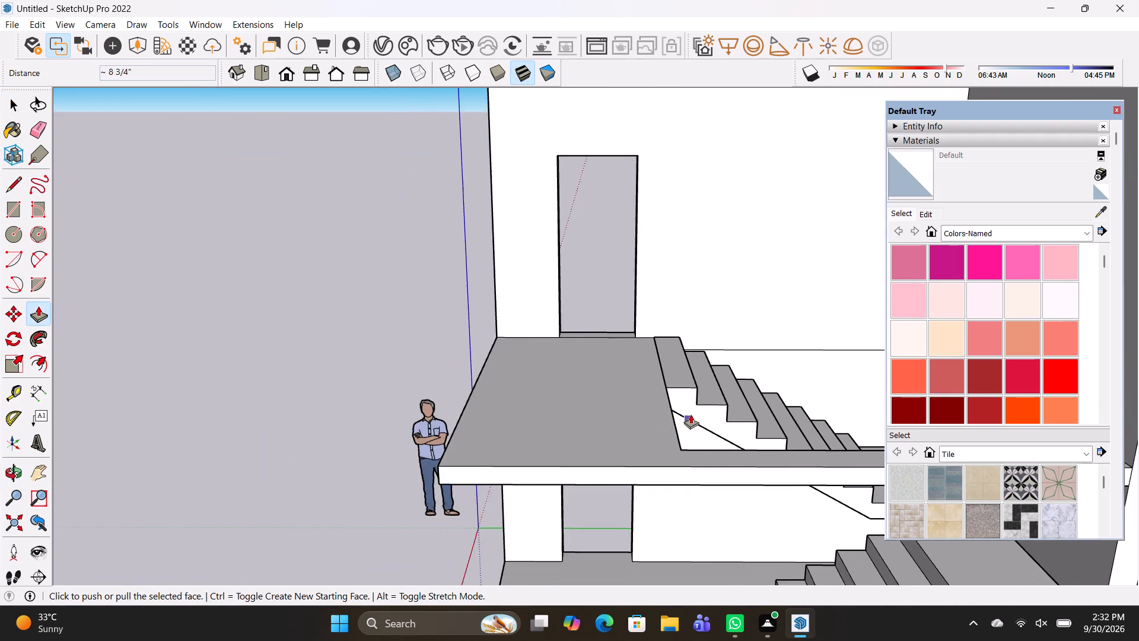
scroll(691, 414, down, 1)
shift+middle_drag(696, 405, 511, 245)
middle_drag(450, 343, 624, 409)
key(space)
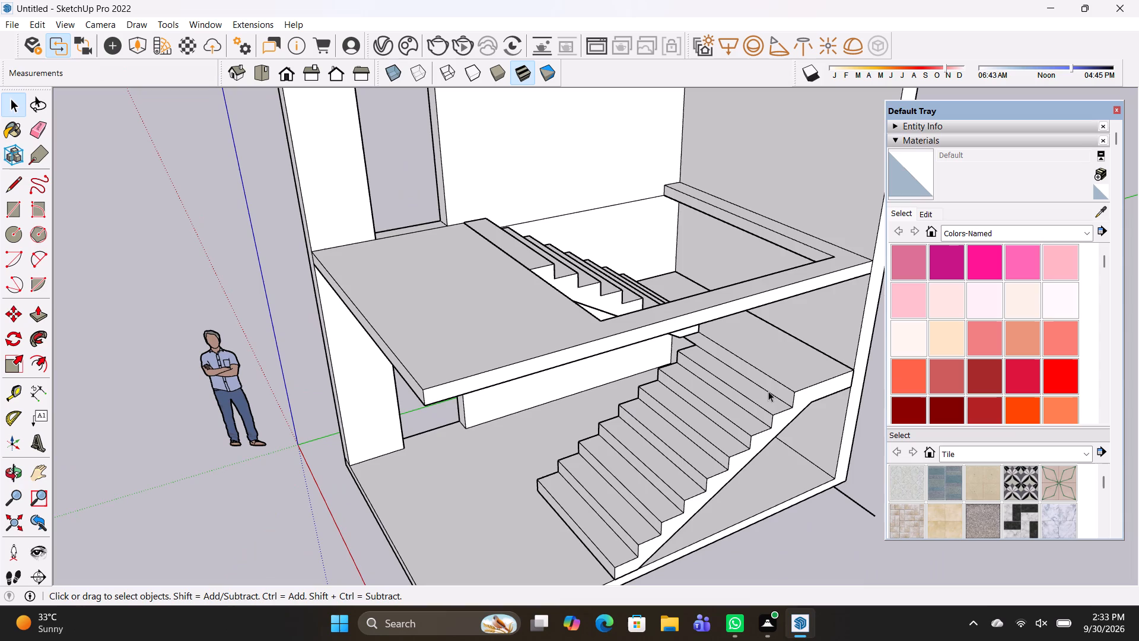
click(768, 391)
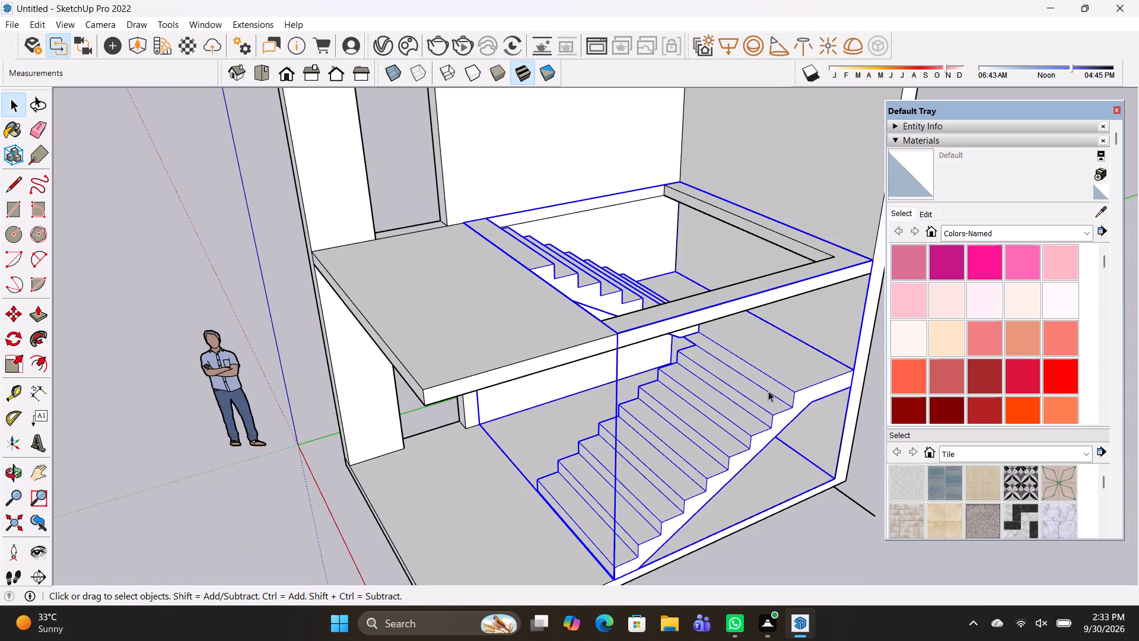
key(m)
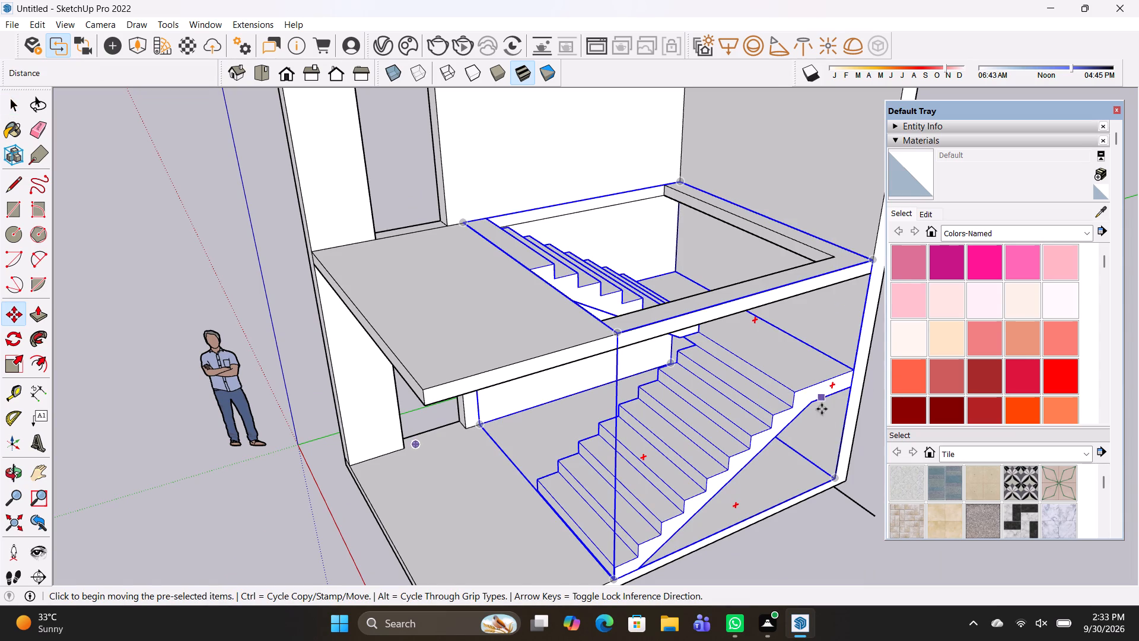
click(838, 480)
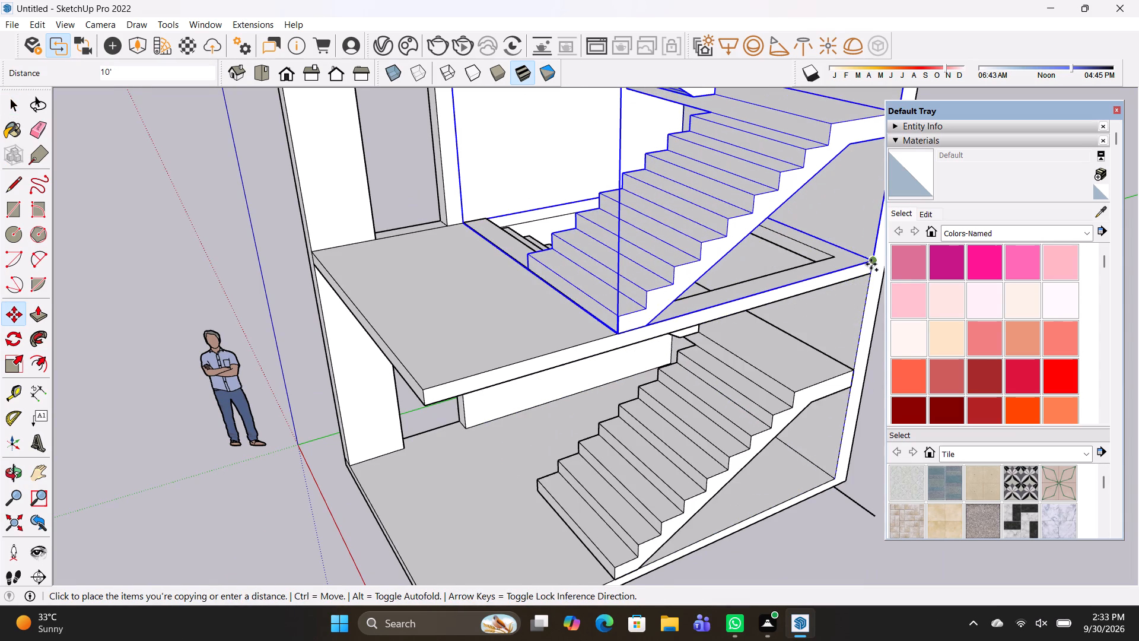
click(870, 259)
Copy the staircase group up one more storey, placing its lower outer corner on the next floor slab.
scroll(870, 258, down, 3)
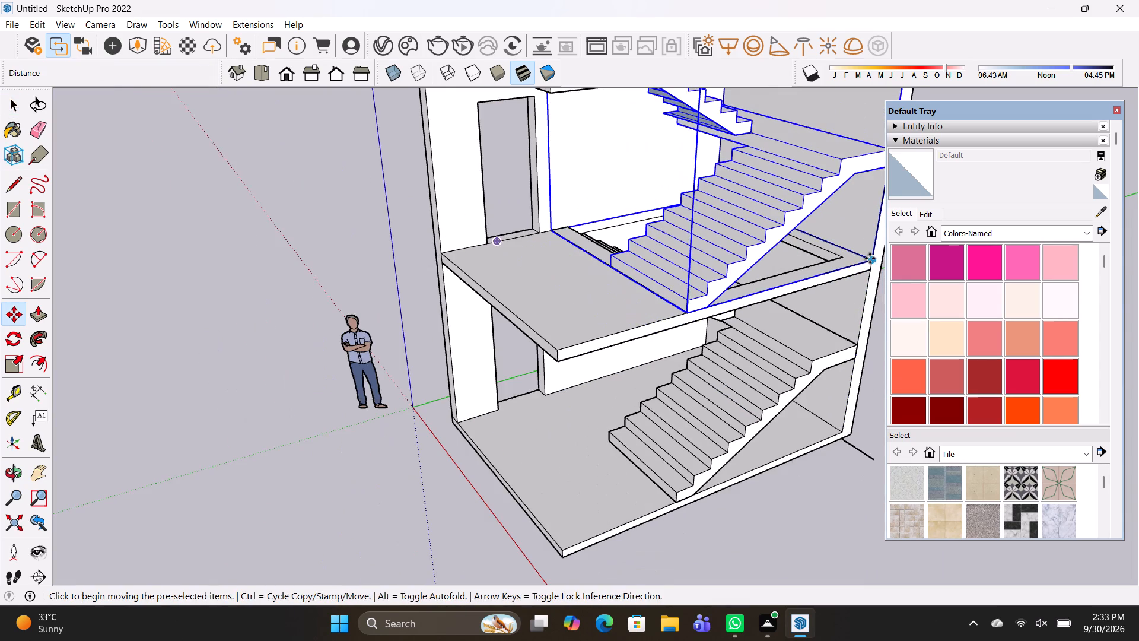
shift+middle_drag(870, 258, 744, 399)
drag(748, 400, 748, 388)
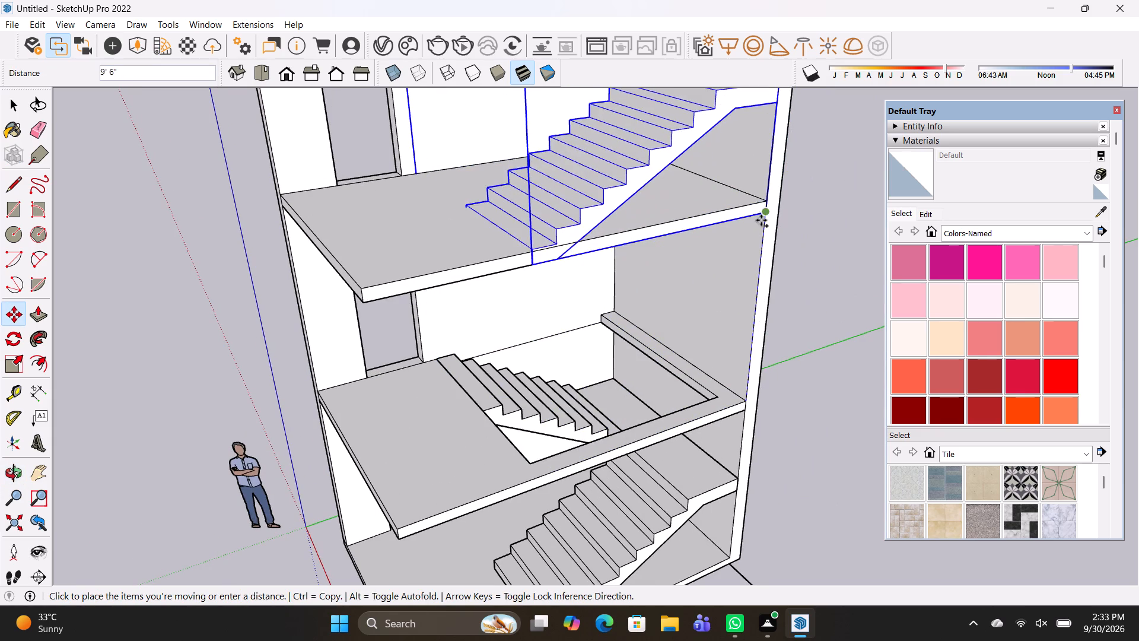
click(761, 202)
middle_drag(756, 307, 695, 245)
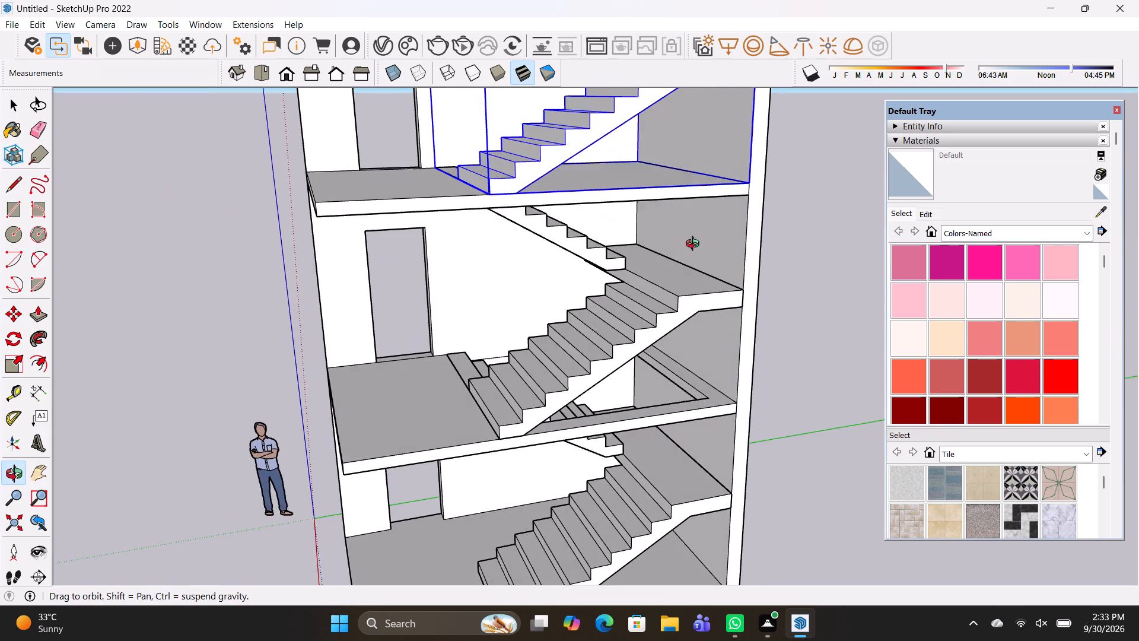
Undo the two staircase copies placed on the upper storeys, keeping only the ground-floor staircase.
middle_drag(695, 245, 695, 245)
key(space)
click(789, 316)
scroll(789, 316, down, 2)
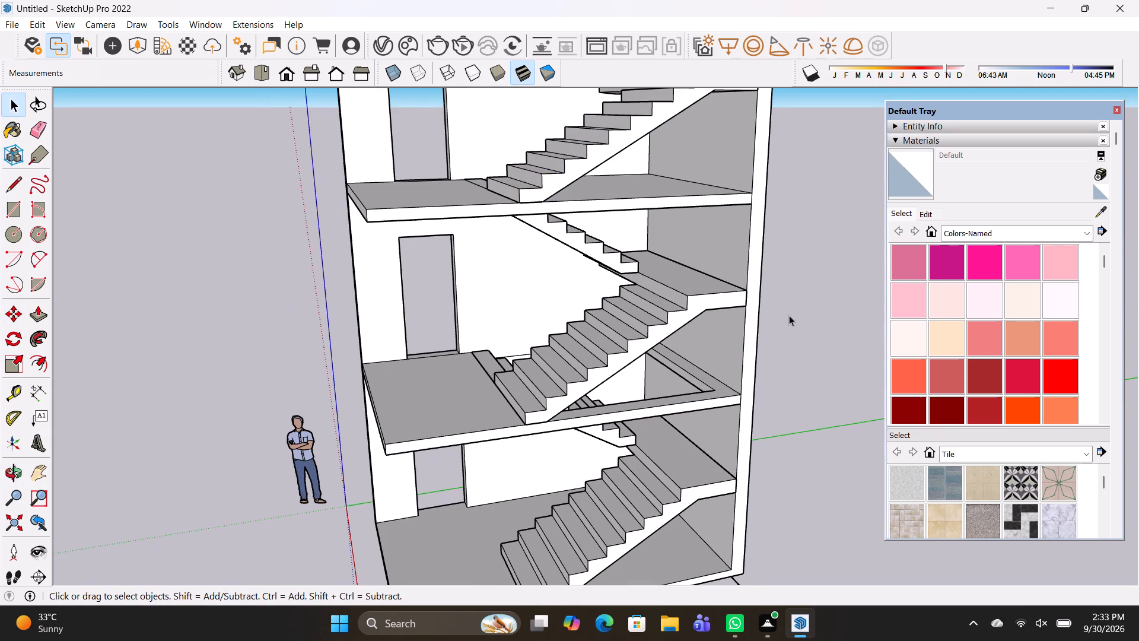
middle_drag(222, 415, 236, 421)
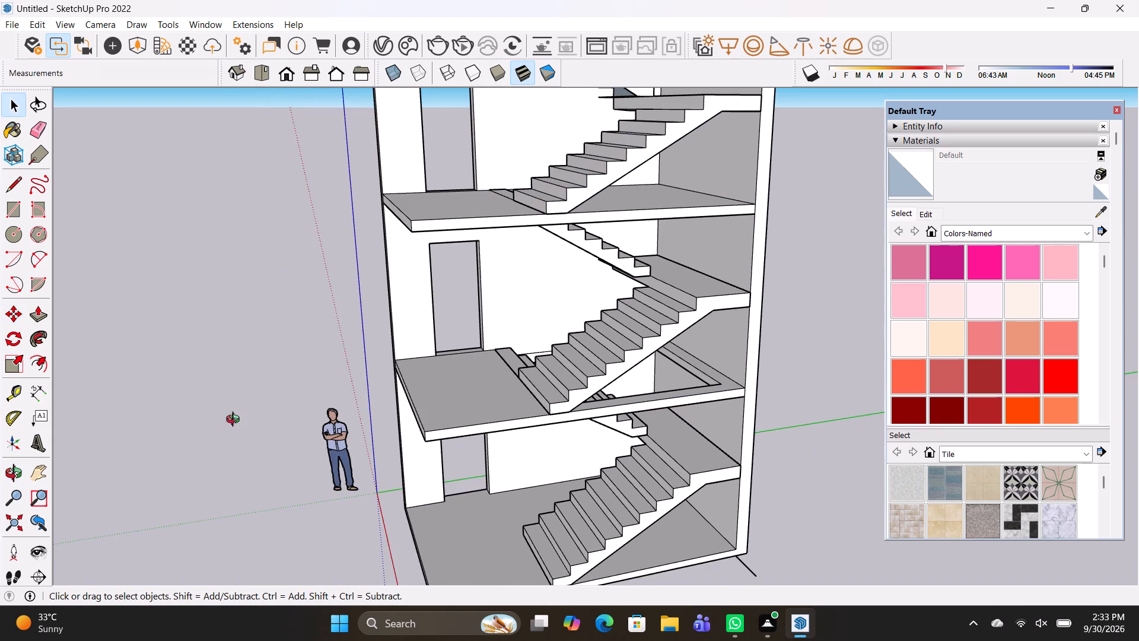
middle_drag(236, 421, 540, 320)
middle_click(540, 320)
middle_drag(586, 436, 508, 426)
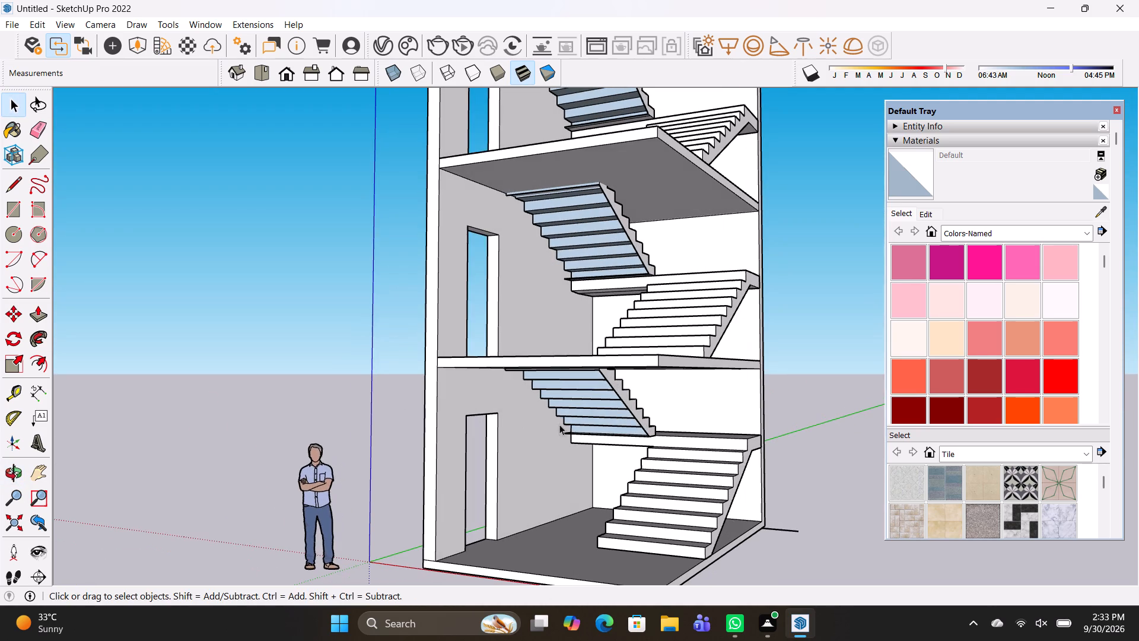
key(ctrl+z)
key(ctrl+z)
key(ctrl+z)
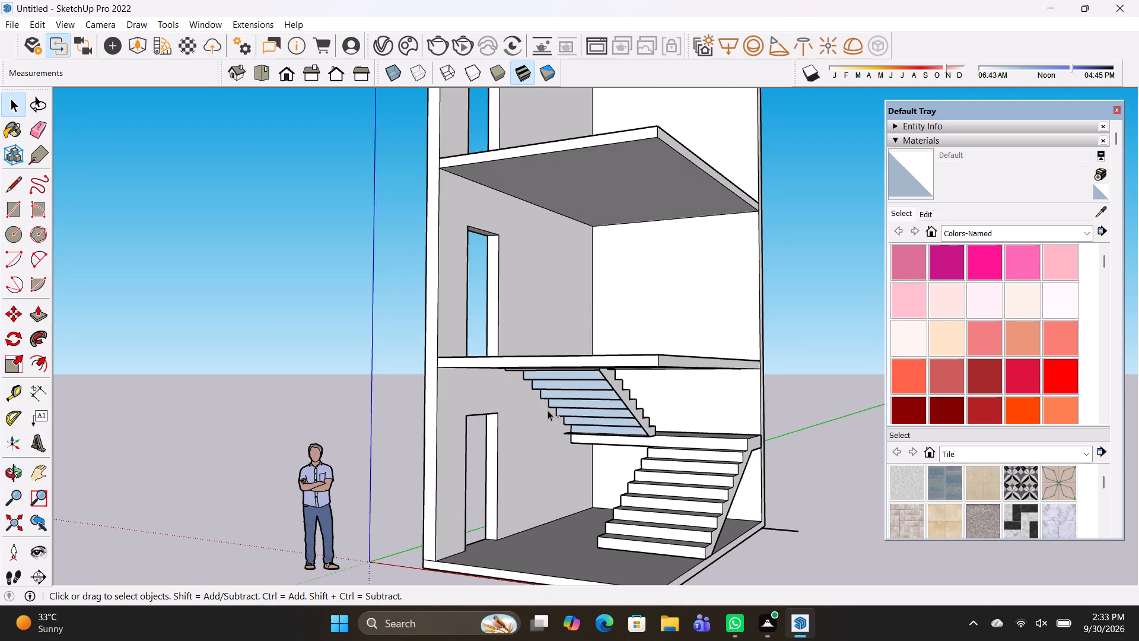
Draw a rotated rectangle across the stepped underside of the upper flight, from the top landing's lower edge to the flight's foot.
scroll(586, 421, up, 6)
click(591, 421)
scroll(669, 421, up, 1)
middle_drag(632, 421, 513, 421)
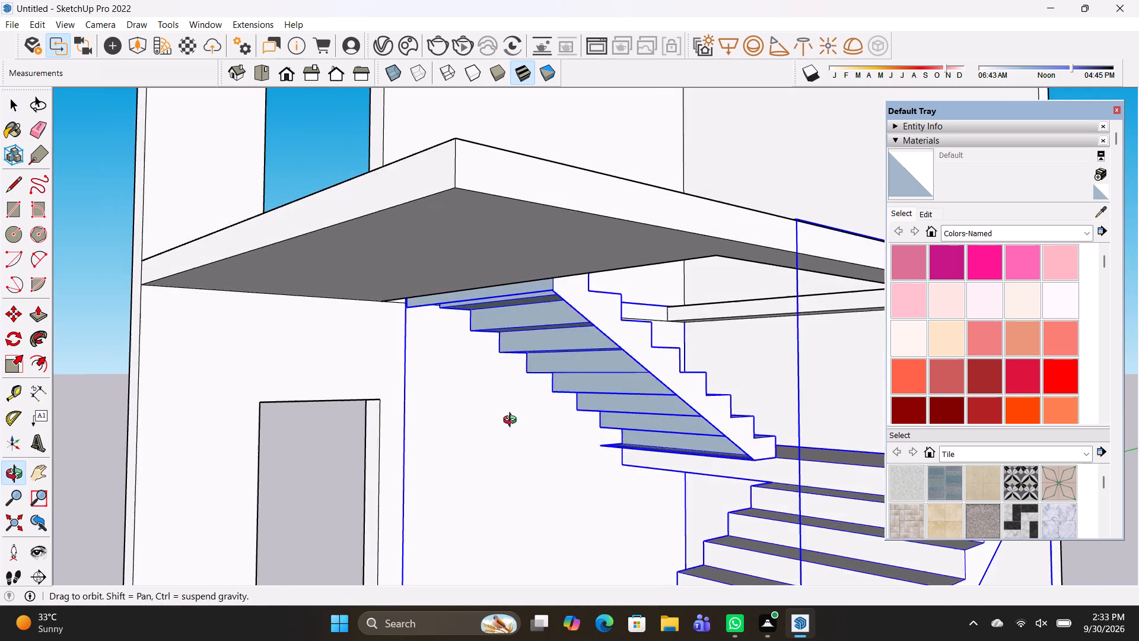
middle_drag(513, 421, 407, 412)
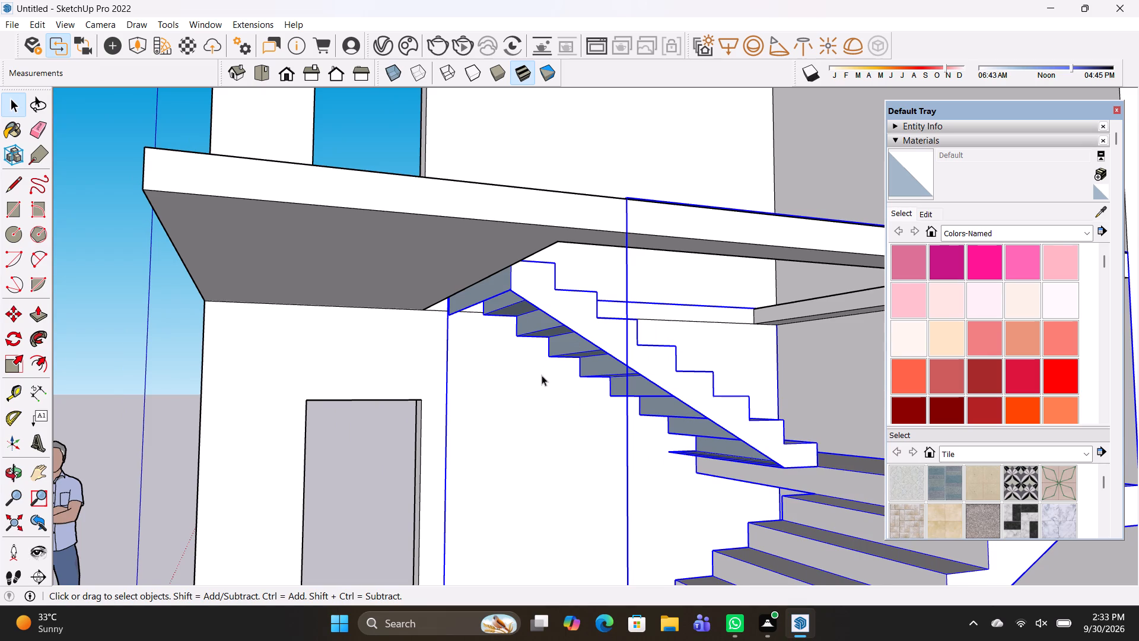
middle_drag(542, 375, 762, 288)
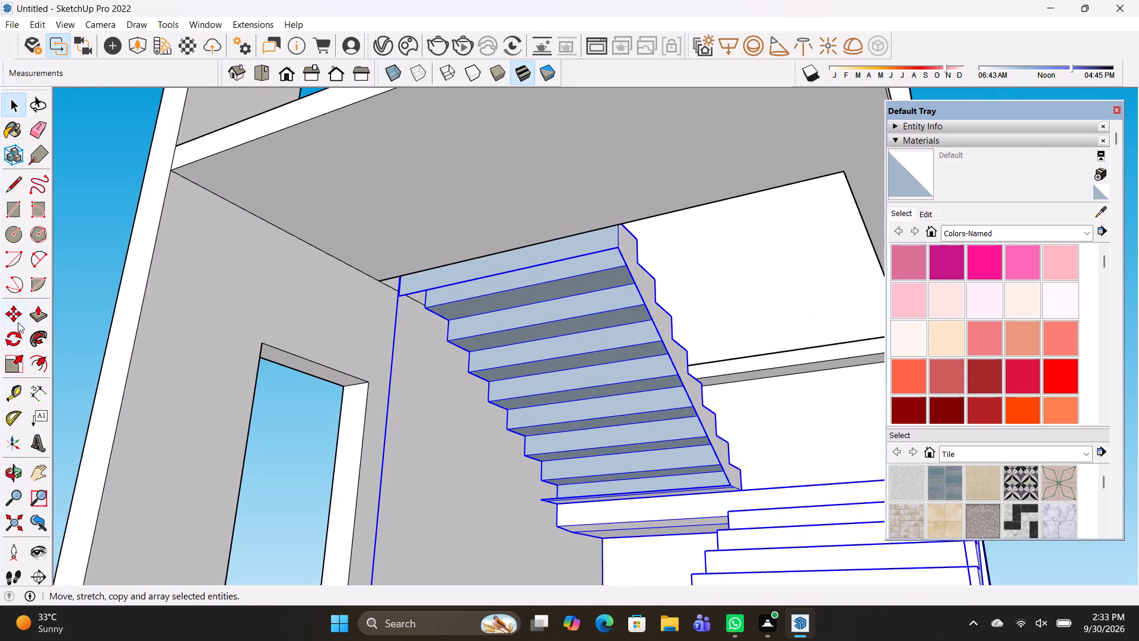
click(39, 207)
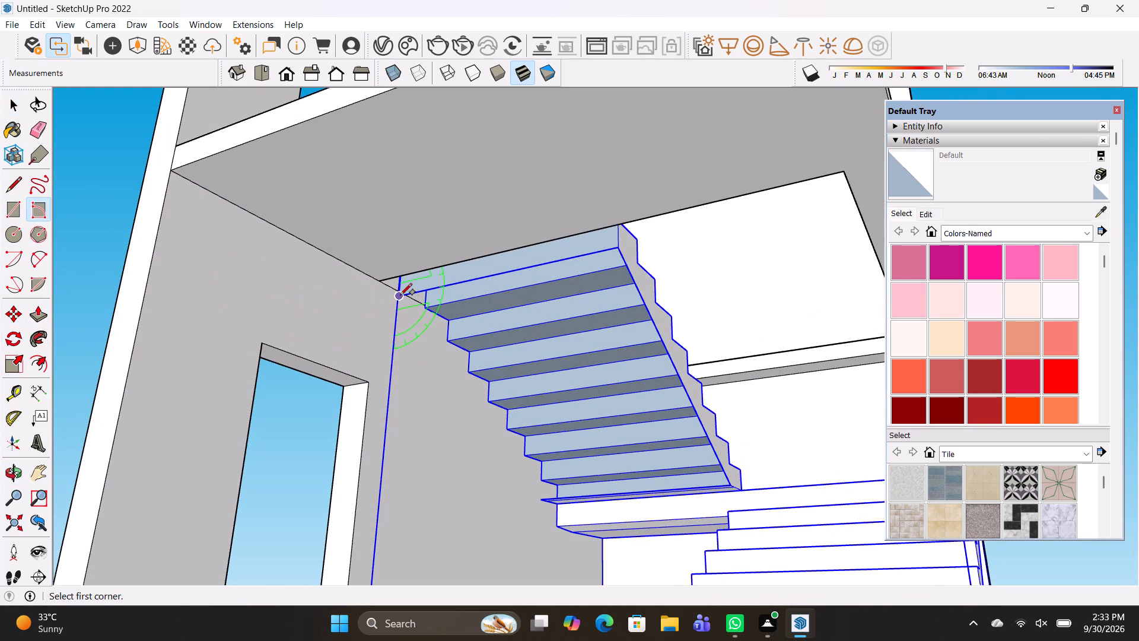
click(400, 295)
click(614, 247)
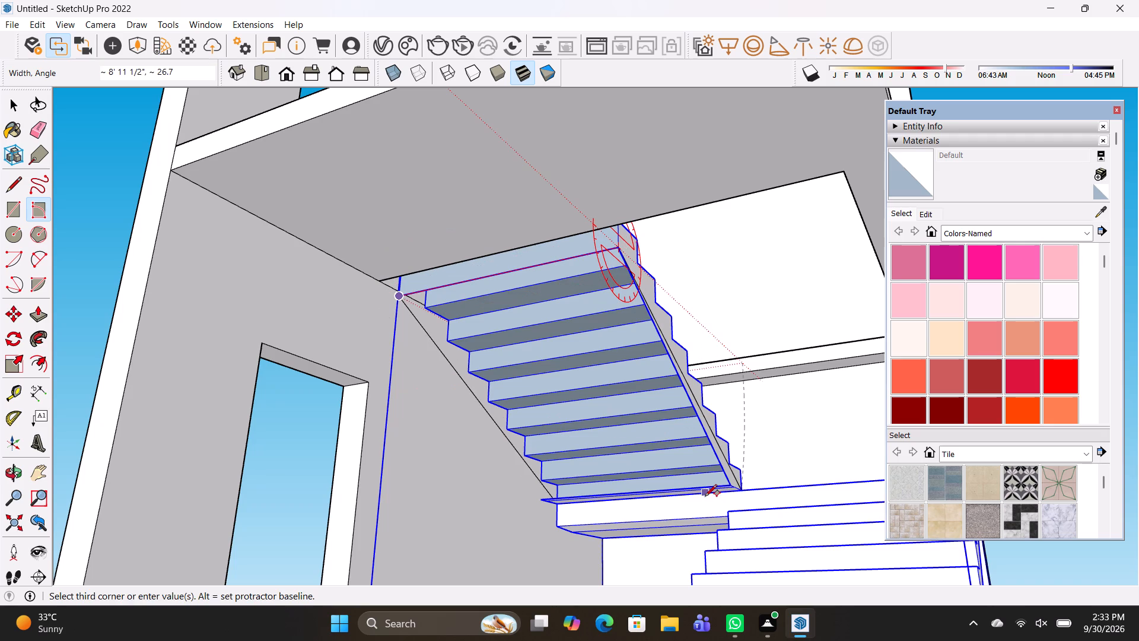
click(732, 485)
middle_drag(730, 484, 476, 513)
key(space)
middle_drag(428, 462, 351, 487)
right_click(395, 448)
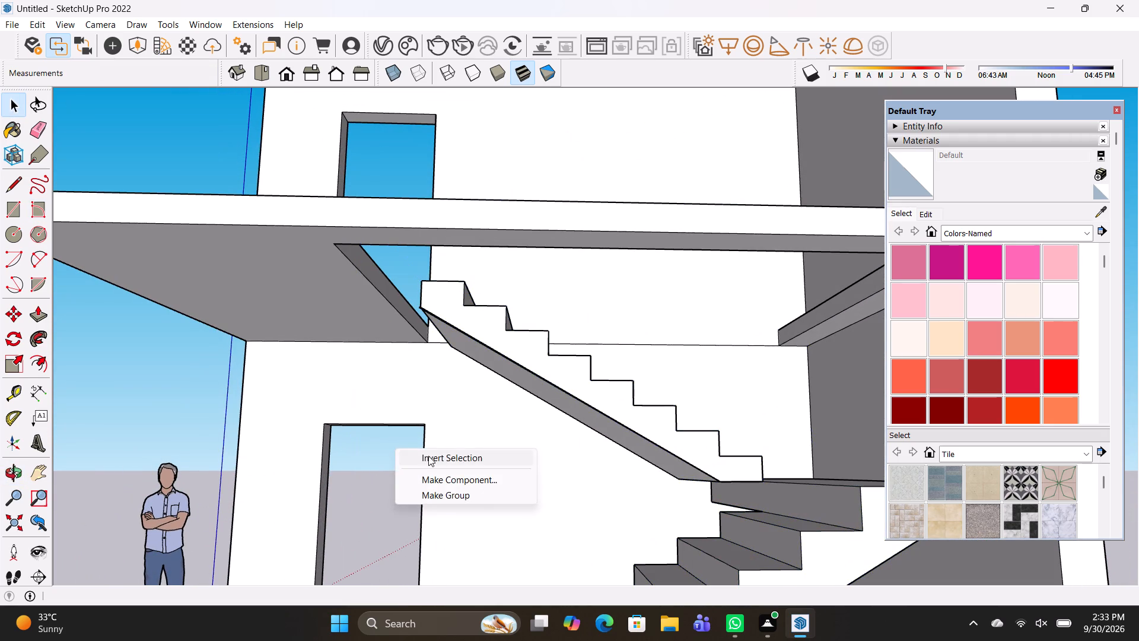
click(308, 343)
Inside the staircase group, push/pull the back face of the top step towards the floor slab, and leave the group.
scroll(435, 298, up, 5)
middle_drag(436, 298, 551, 389)
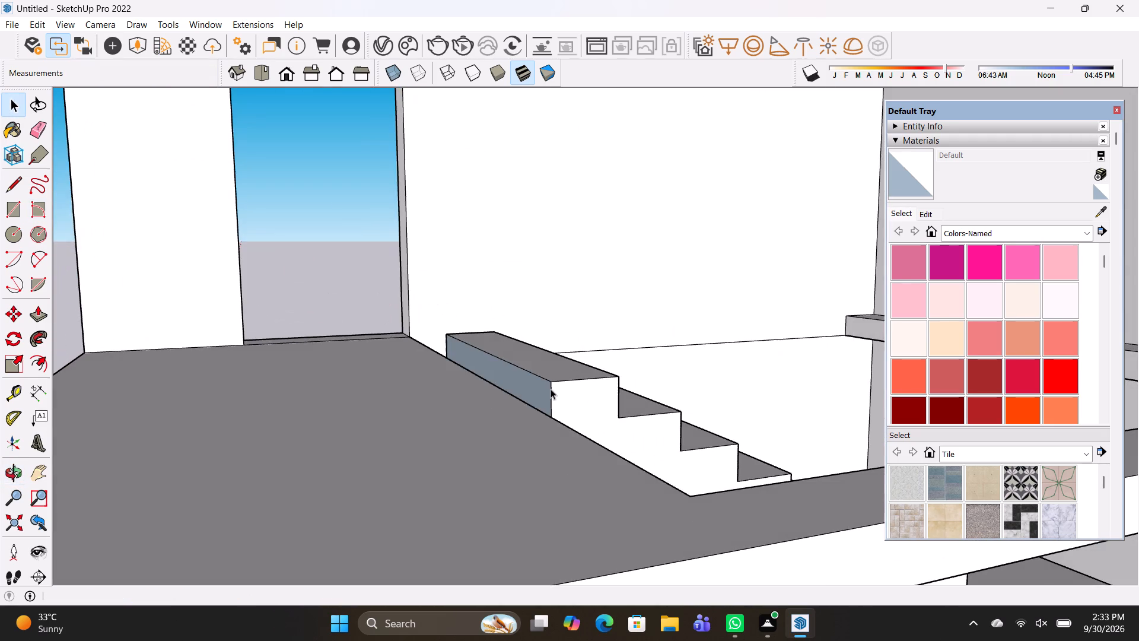
triple_click(513, 380)
click(518, 380)
click(525, 383)
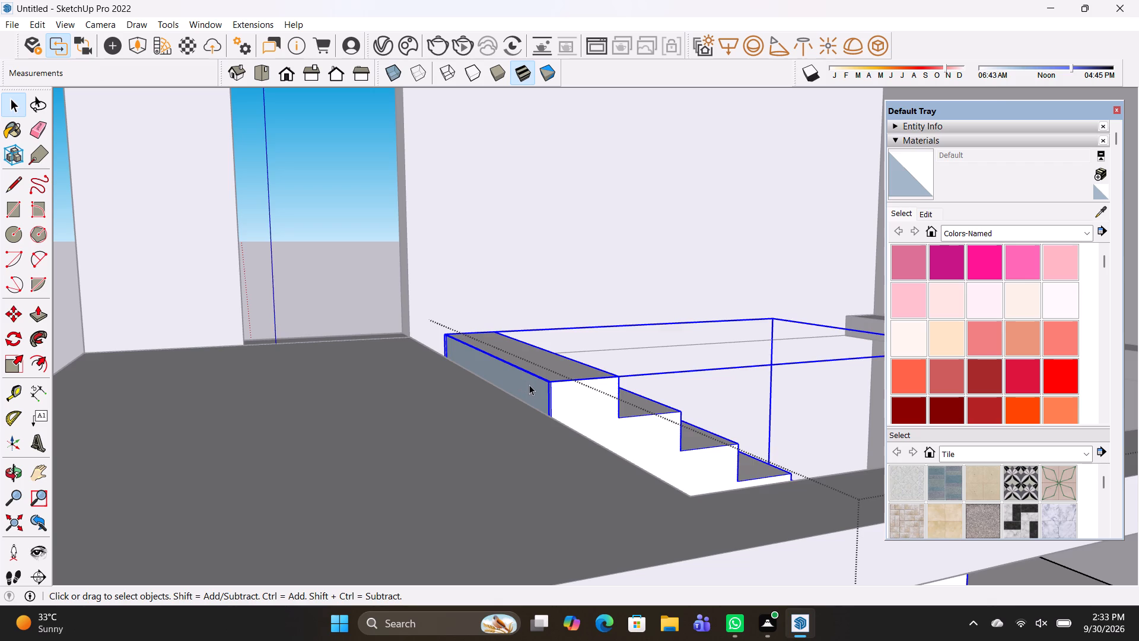
triple_click(529, 385)
click(533, 389)
key(p)
click(533, 389)
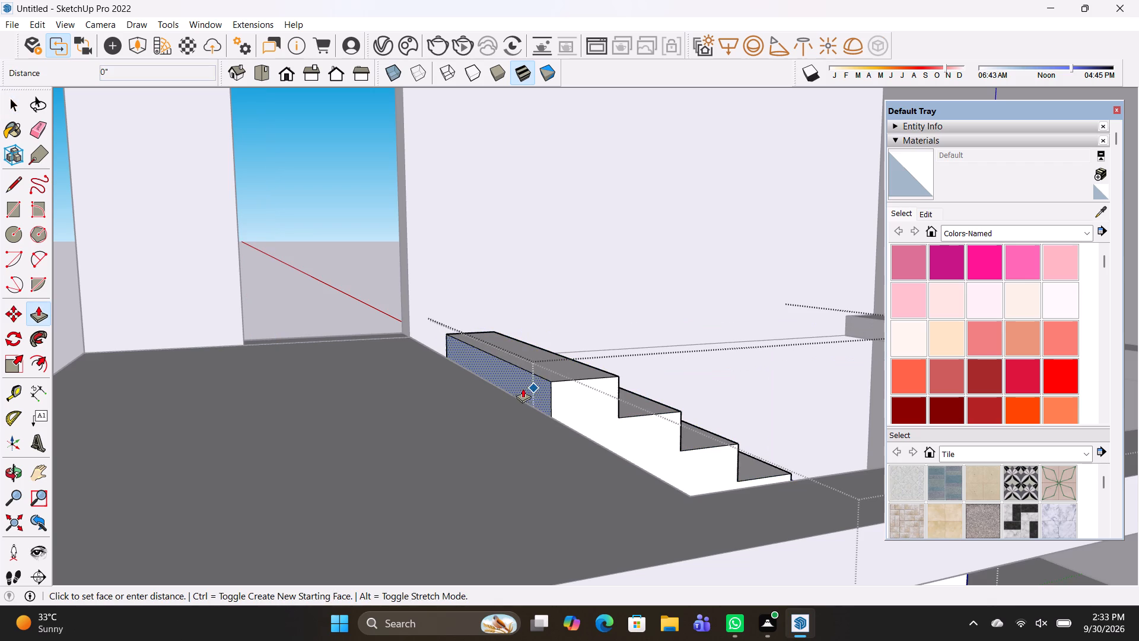
click(503, 392)
middle_drag(574, 413, 352, 433)
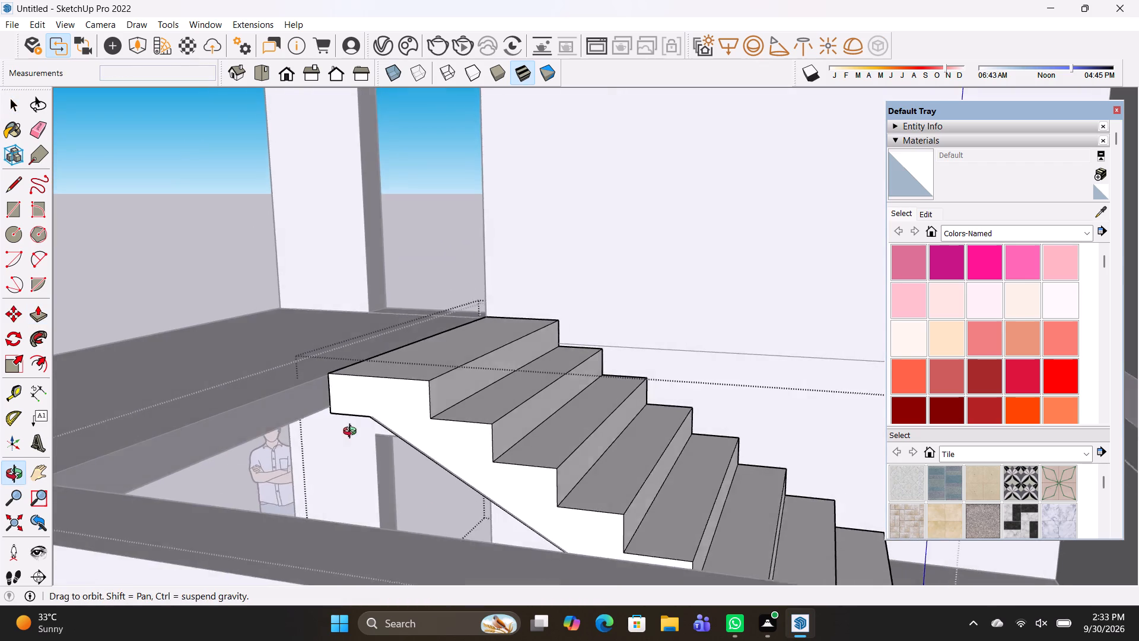
middle_drag(352, 433, 360, 428)
key(space)
click(135, 331)
click(145, 225)
scroll(328, 353, down, 5)
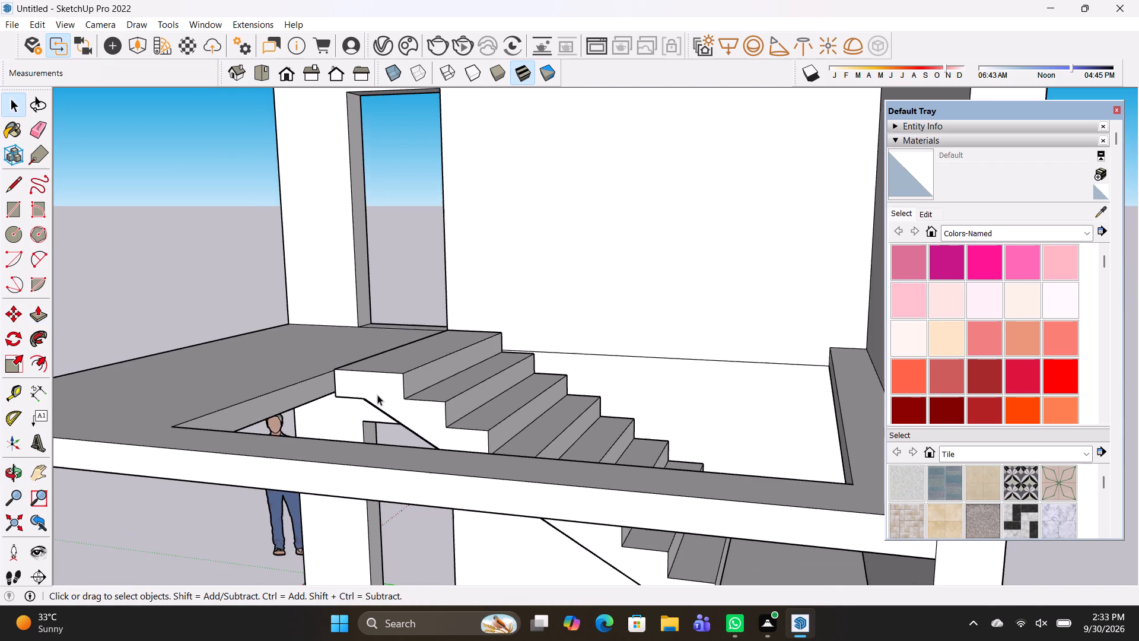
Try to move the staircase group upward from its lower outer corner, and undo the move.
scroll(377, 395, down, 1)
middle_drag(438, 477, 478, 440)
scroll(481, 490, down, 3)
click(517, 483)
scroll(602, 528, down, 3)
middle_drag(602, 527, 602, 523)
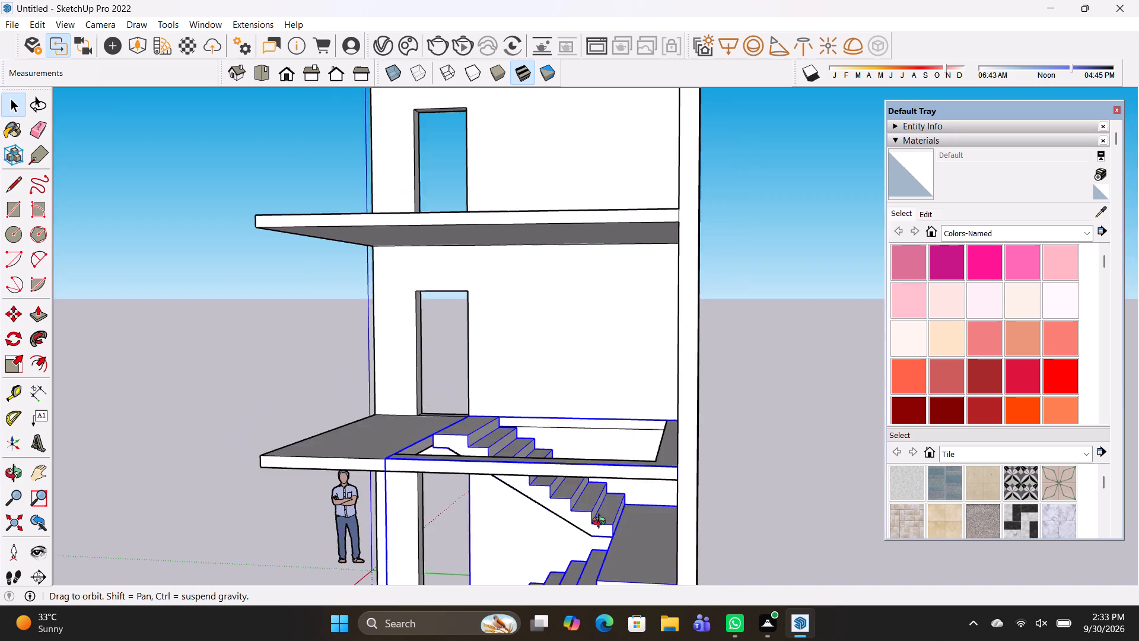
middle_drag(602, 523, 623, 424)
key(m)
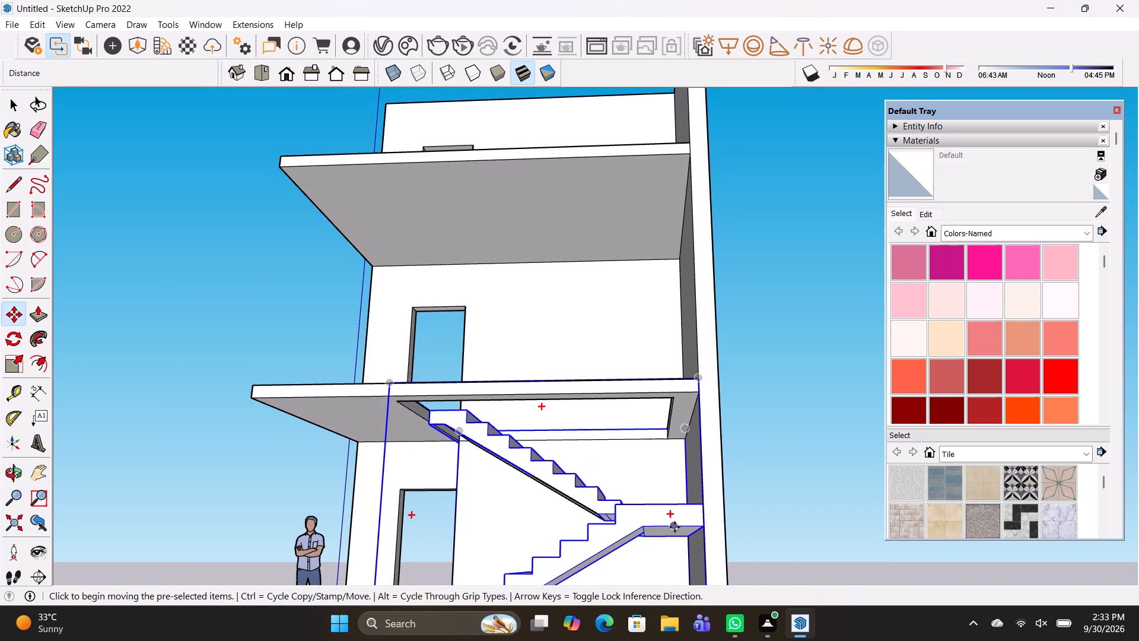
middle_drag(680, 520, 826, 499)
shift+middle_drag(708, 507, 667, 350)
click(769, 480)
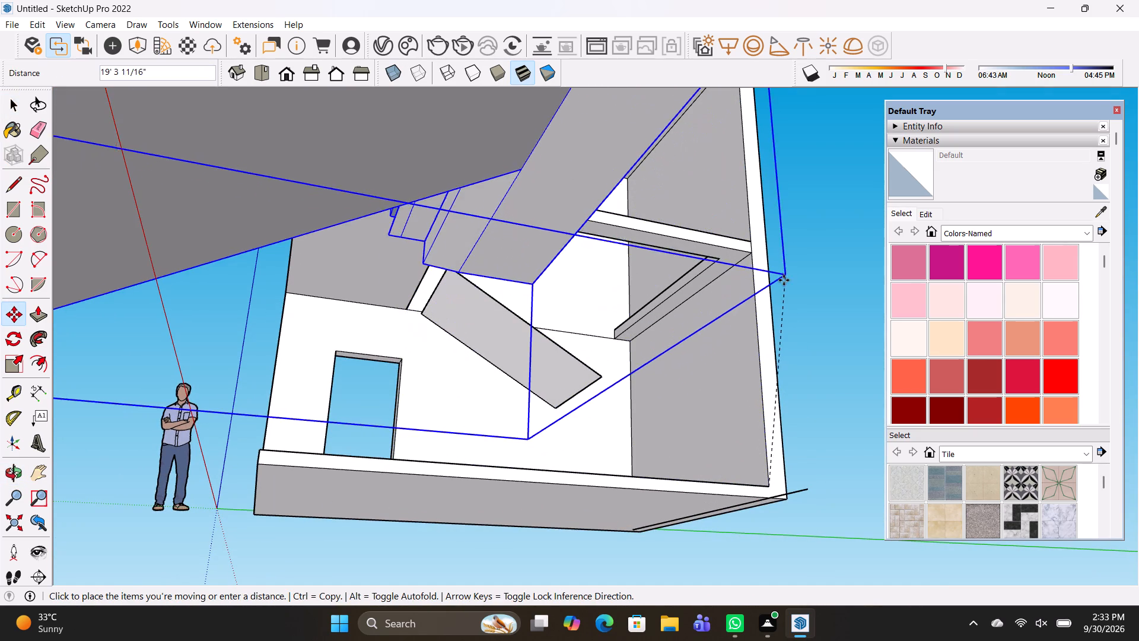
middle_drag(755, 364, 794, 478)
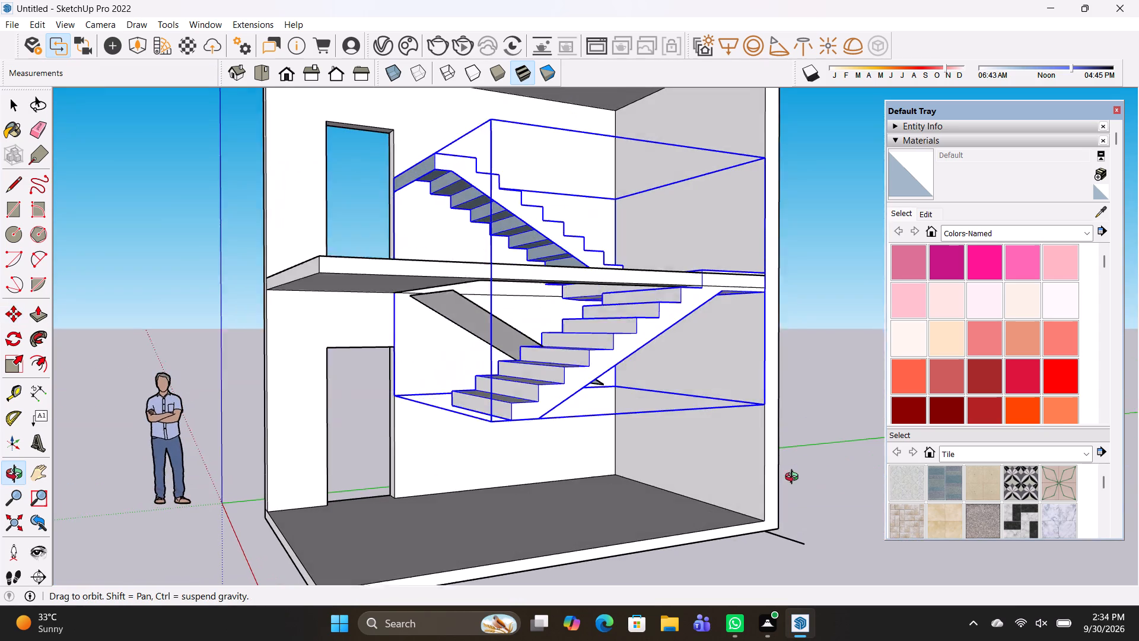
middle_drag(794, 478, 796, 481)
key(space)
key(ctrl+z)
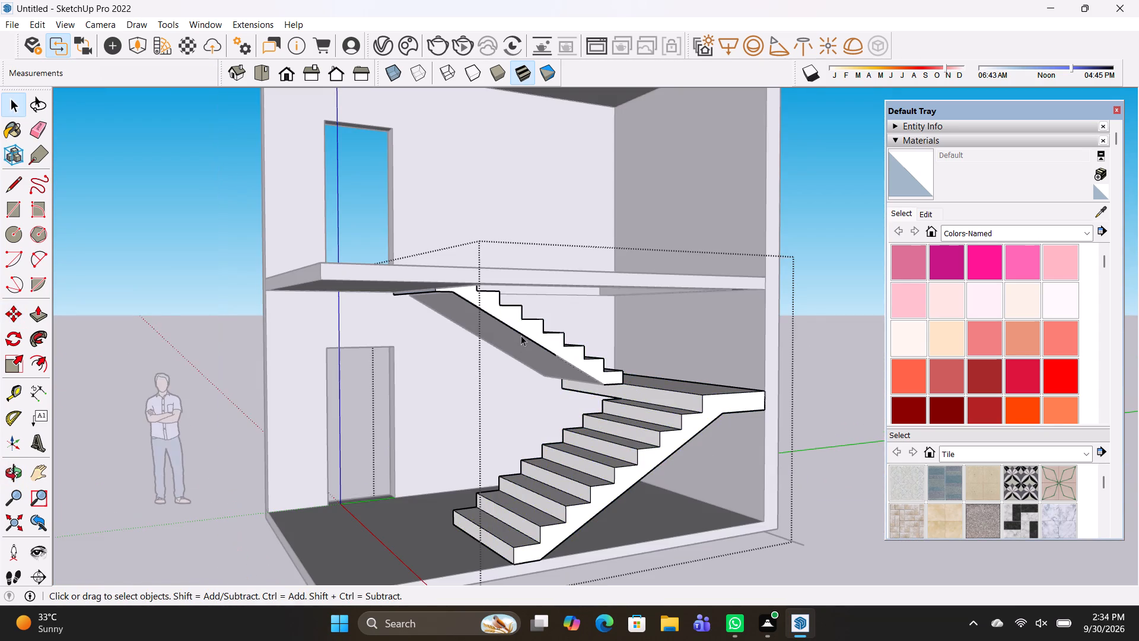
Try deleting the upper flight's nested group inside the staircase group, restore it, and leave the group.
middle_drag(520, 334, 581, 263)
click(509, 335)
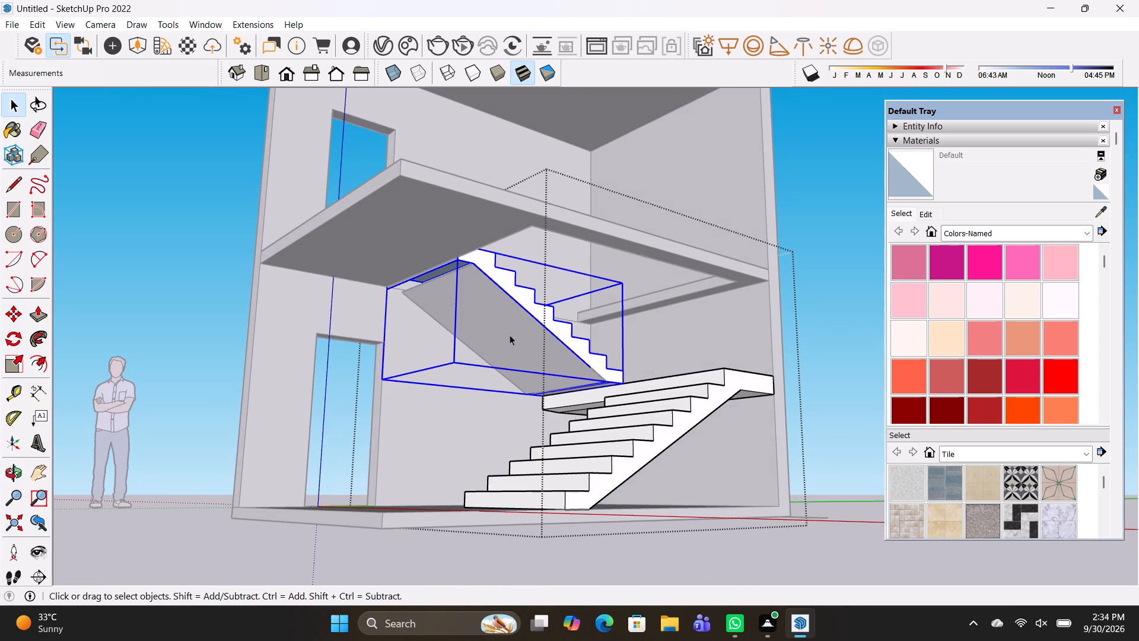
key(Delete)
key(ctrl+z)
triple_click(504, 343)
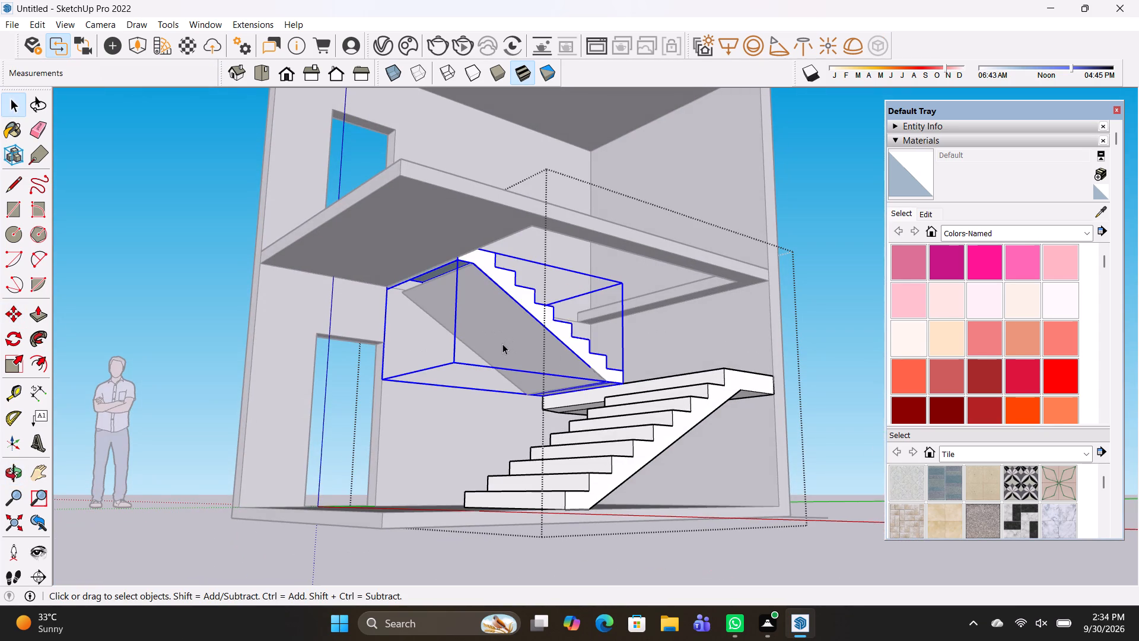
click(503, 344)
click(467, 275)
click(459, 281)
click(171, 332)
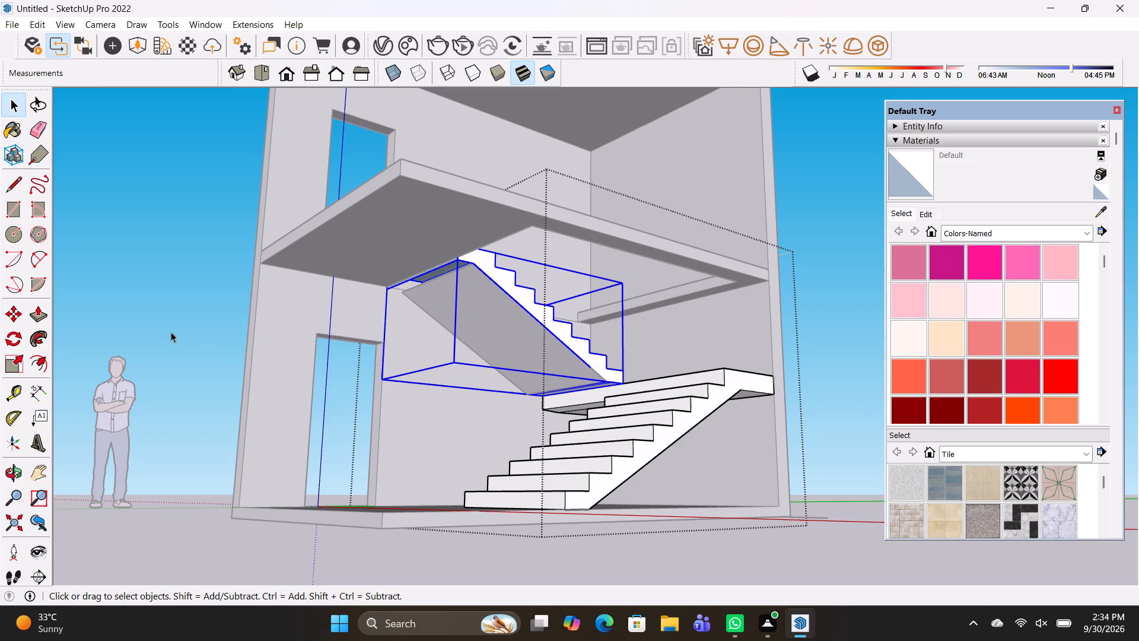
Erase the edges of the loose sloped rectangle covering the upper flight's underside outside the staircase group.
click(423, 312)
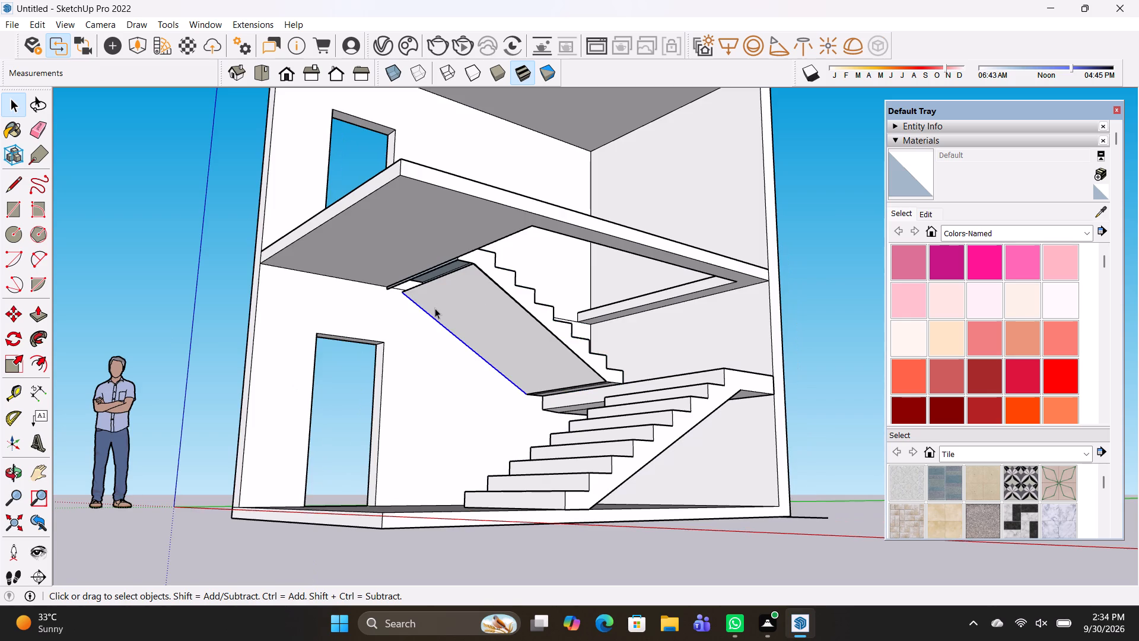
key(e)
click(431, 285)
click(422, 309)
scroll(426, 287, up, 3)
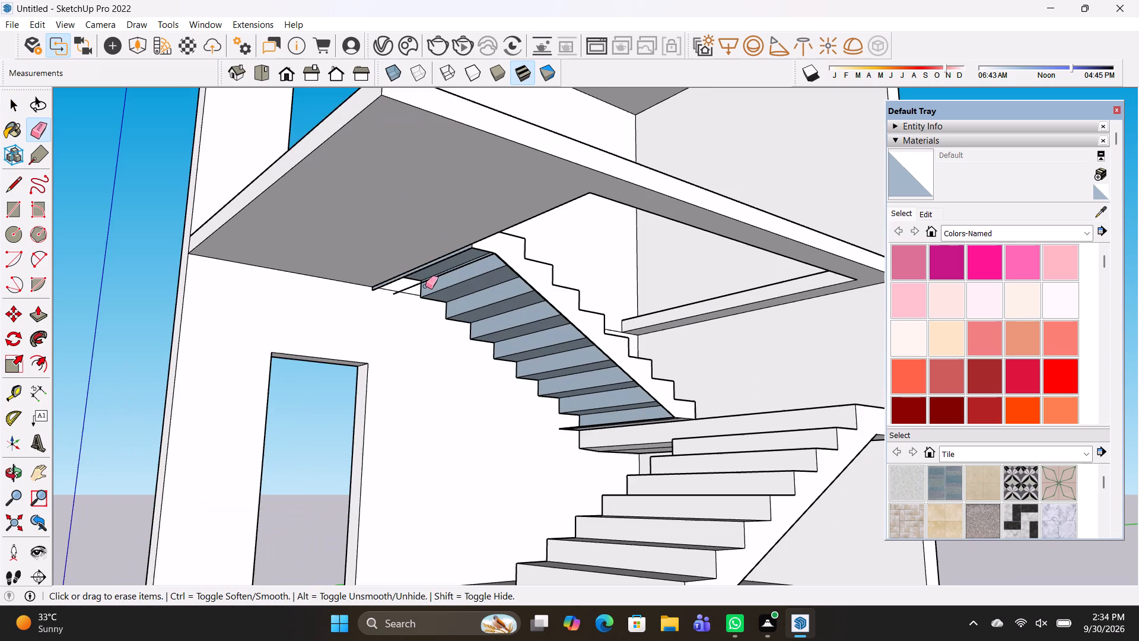
click(411, 288)
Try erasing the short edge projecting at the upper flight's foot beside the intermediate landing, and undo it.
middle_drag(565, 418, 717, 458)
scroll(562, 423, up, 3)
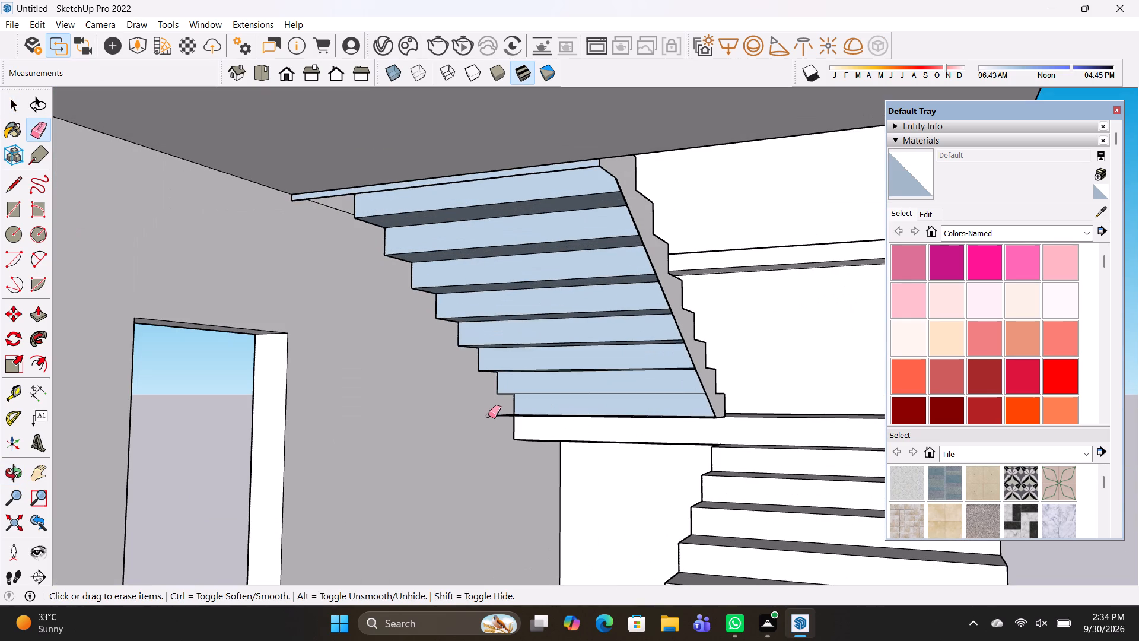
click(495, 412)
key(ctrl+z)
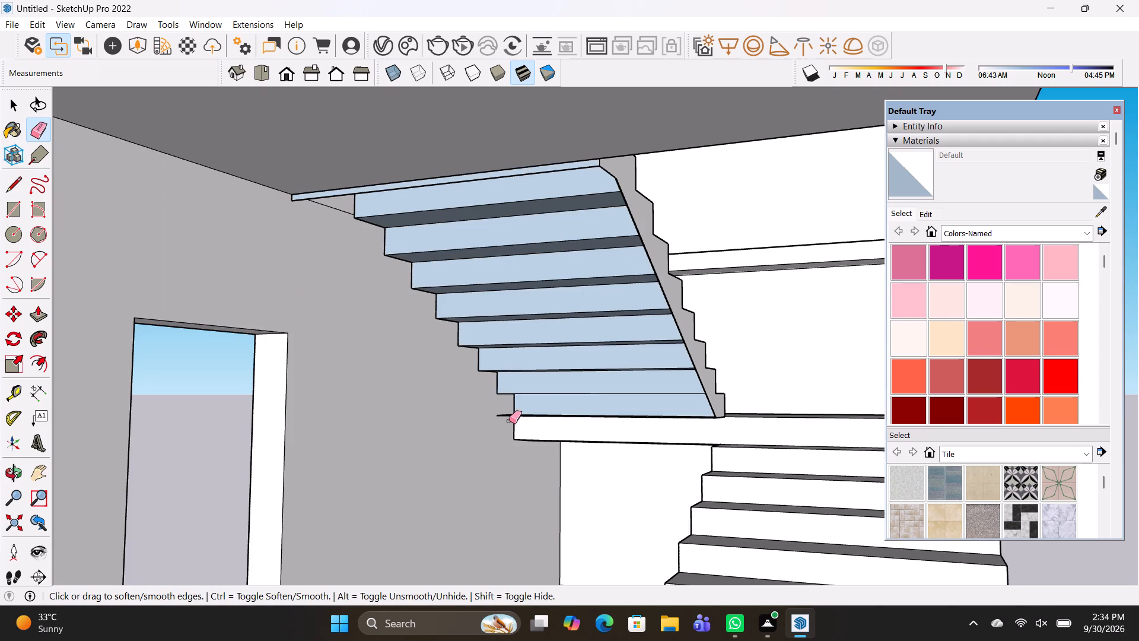
Inside the upper flight's nested group, draw a rotated rectangle about 5' 11 1/4" by 8' 8 5/8" to close the stepped underside.
middle_drag(671, 436, 546, 488)
middle_drag(529, 456, 810, 309)
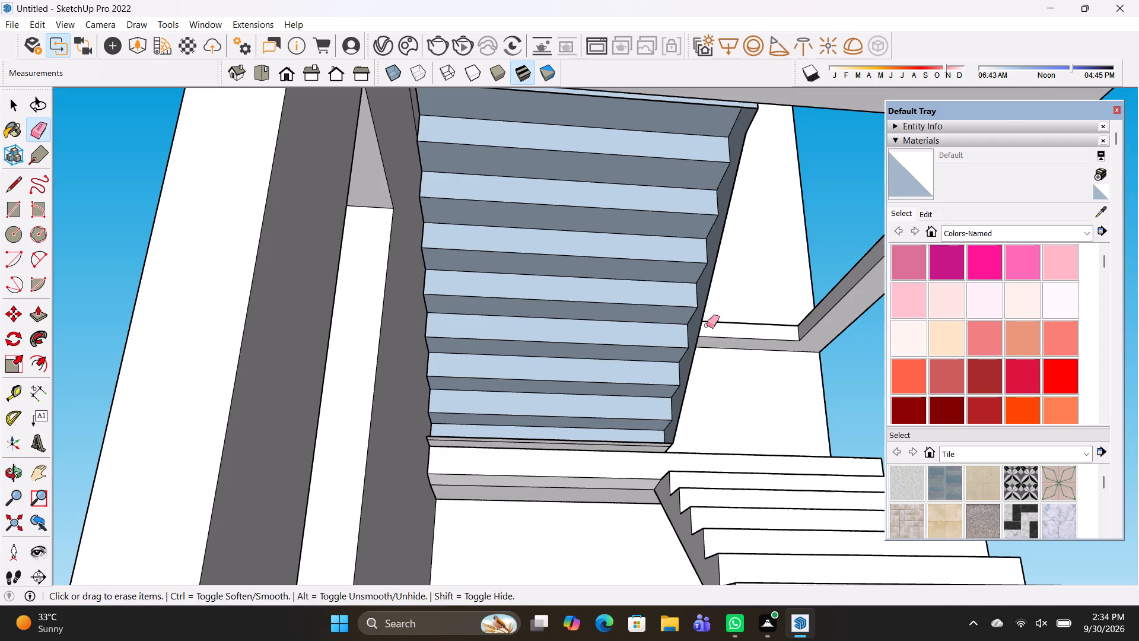
key(space)
double_click(647, 315)
click(634, 287)
scroll(640, 285, down, 3)
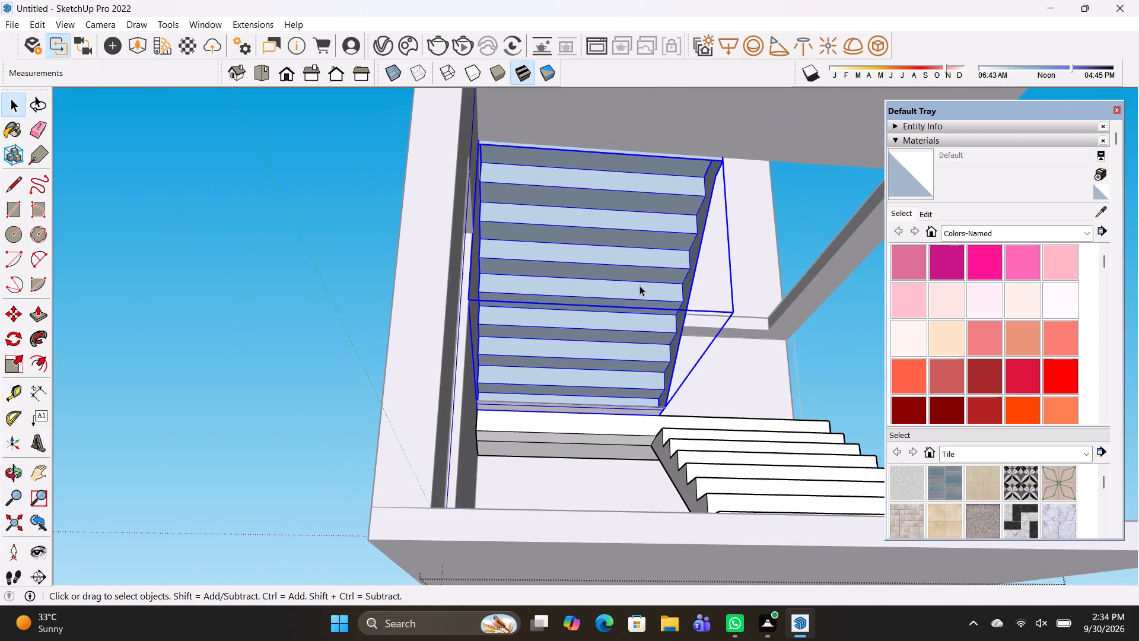
shift+middle_drag(640, 285, 631, 392)
double_click(631, 388)
middle_drag(653, 398, 612, 288)
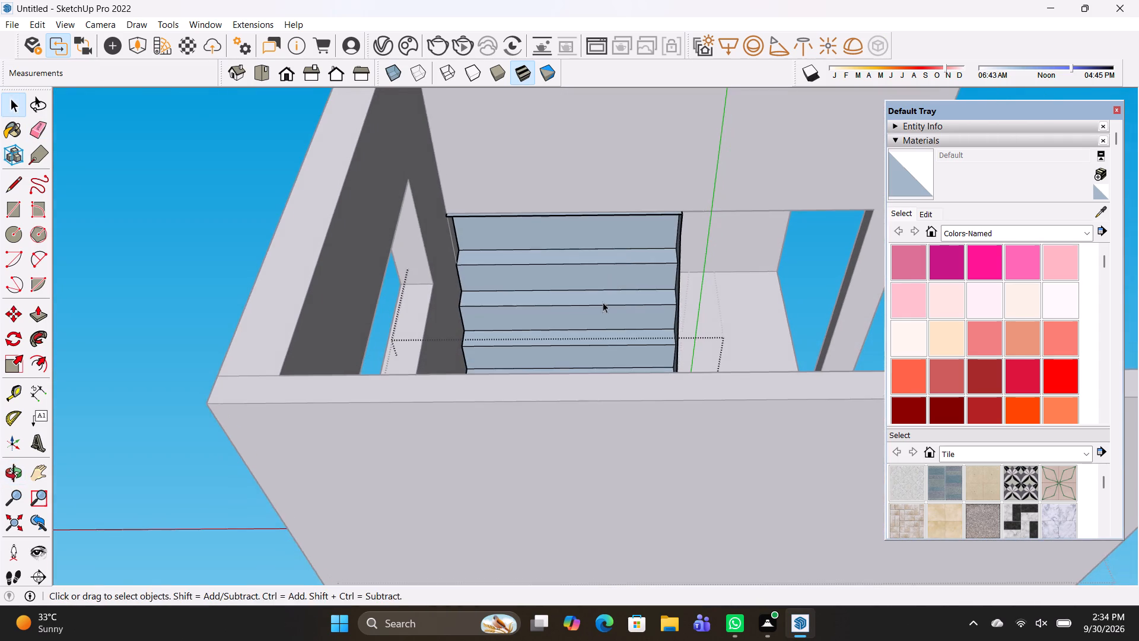
middle_drag(597, 319, 582, 357)
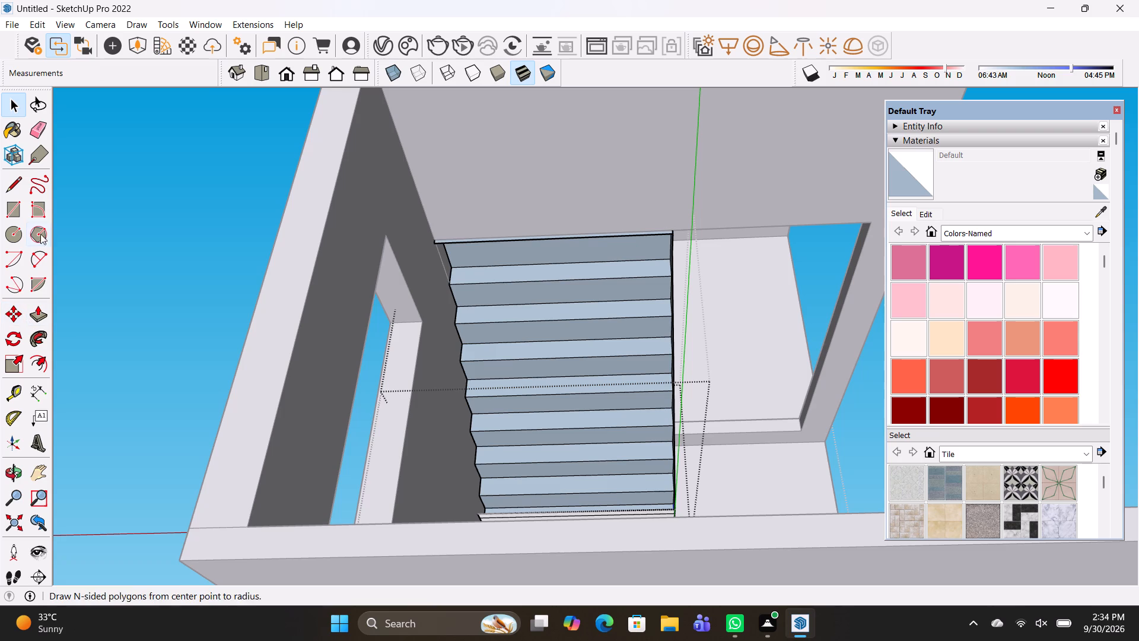
click(37, 209)
scroll(559, 275, up, 3)
scroll(386, 223, up, 3)
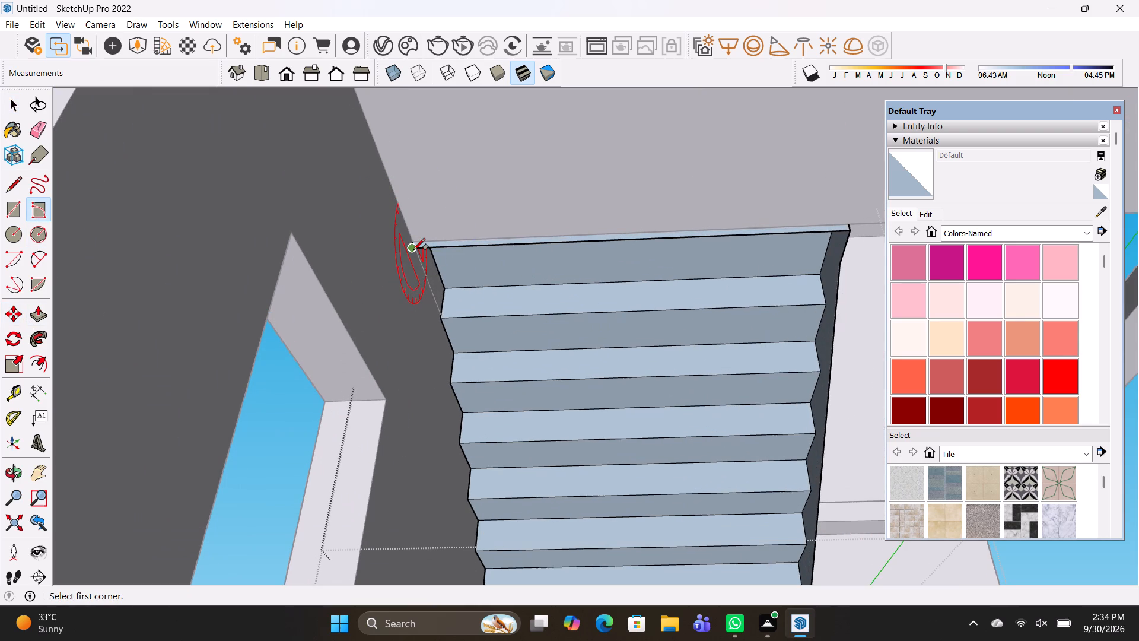
click(414, 249)
click(852, 230)
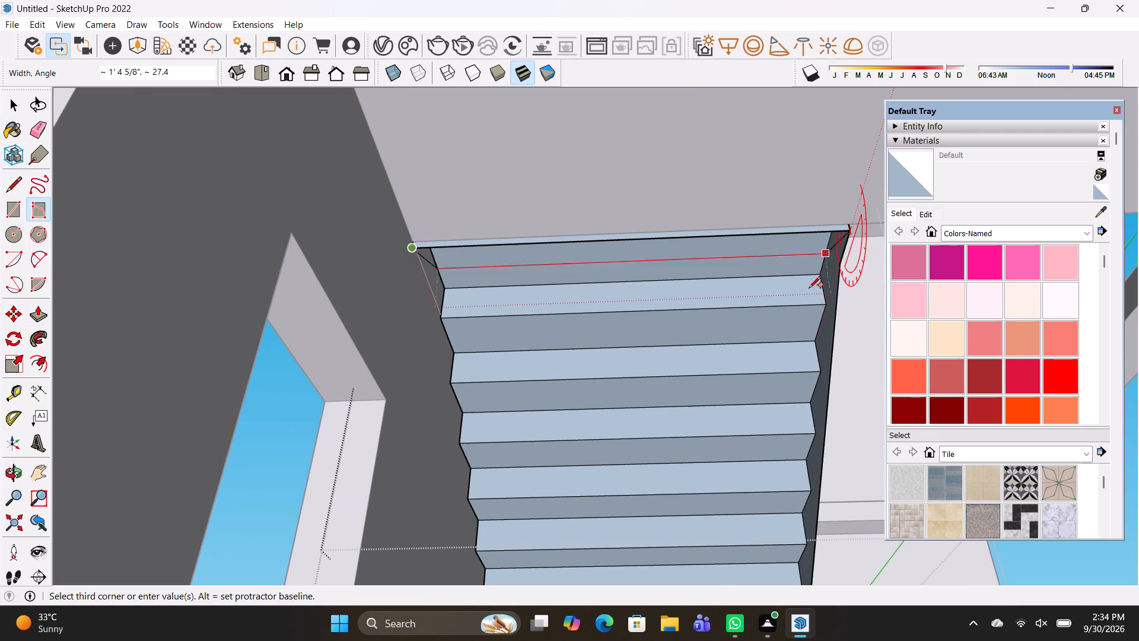
scroll(780, 362, down, 4)
middle_drag(749, 416, 599, 409)
middle_drag(594, 416, 587, 434)
scroll(586, 441, up, 1)
scroll(682, 439, down, 3)
middle_drag(776, 481, 660, 523)
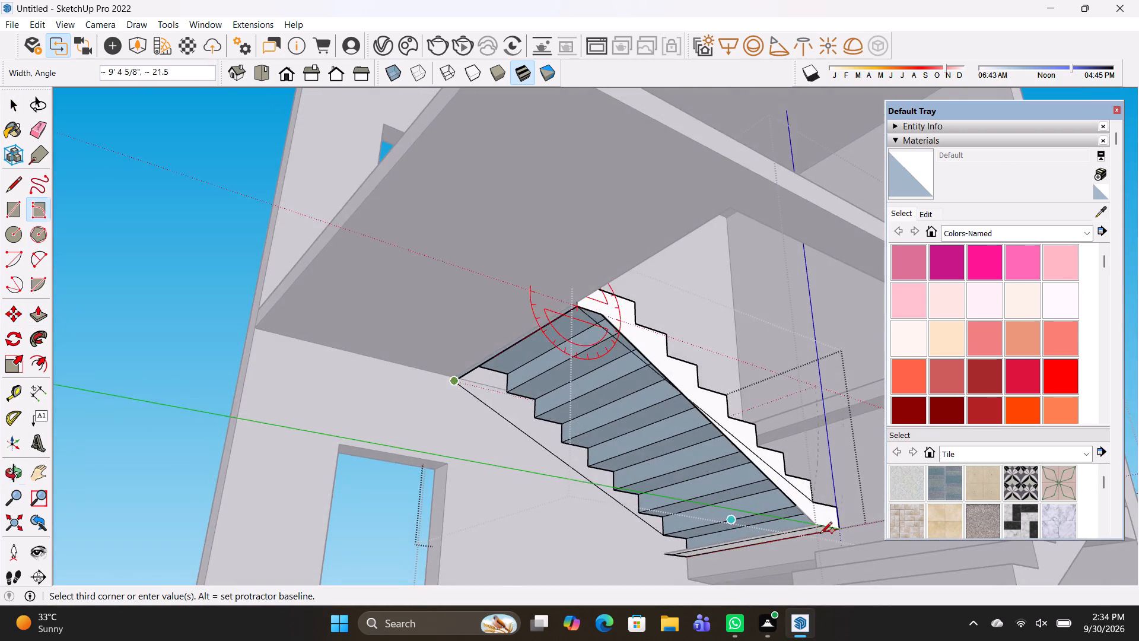
scroll(832, 534, up, 3)
click(812, 519)
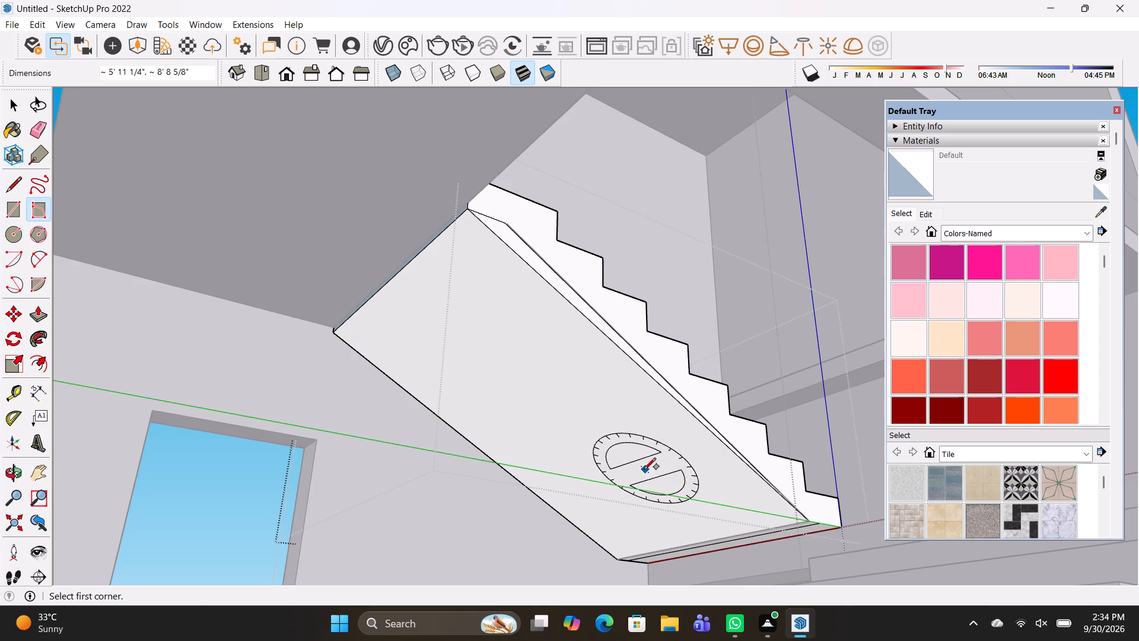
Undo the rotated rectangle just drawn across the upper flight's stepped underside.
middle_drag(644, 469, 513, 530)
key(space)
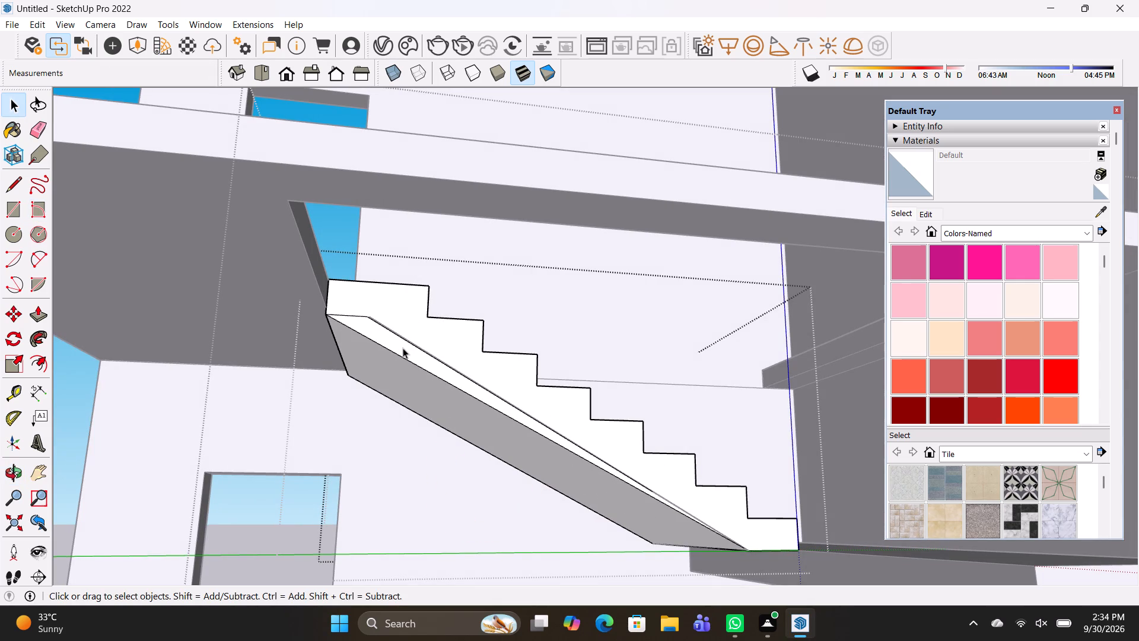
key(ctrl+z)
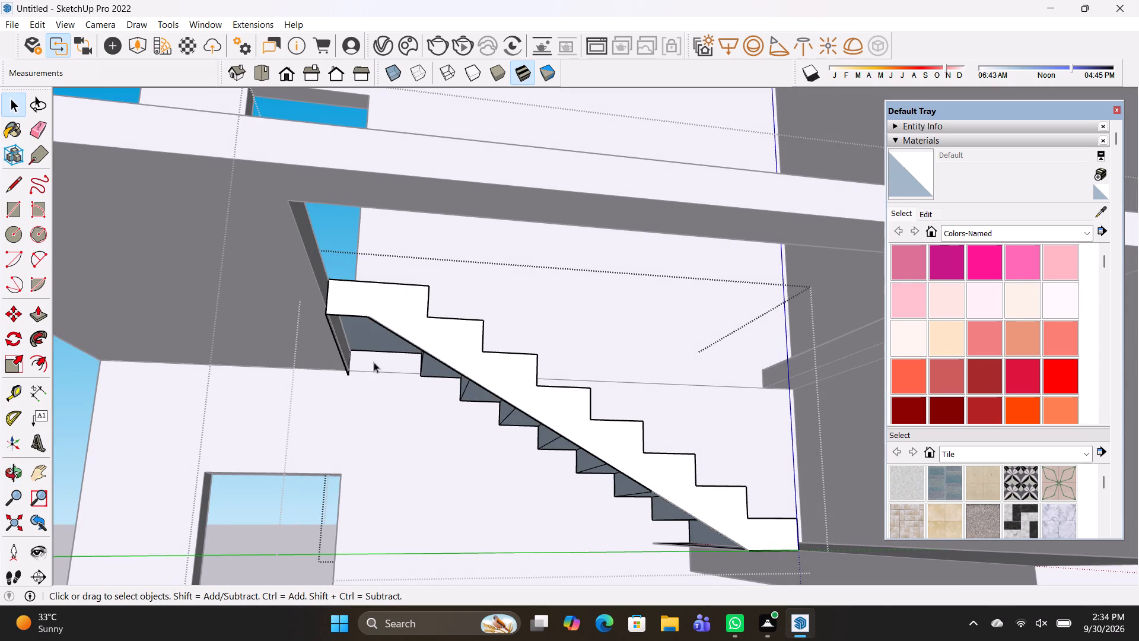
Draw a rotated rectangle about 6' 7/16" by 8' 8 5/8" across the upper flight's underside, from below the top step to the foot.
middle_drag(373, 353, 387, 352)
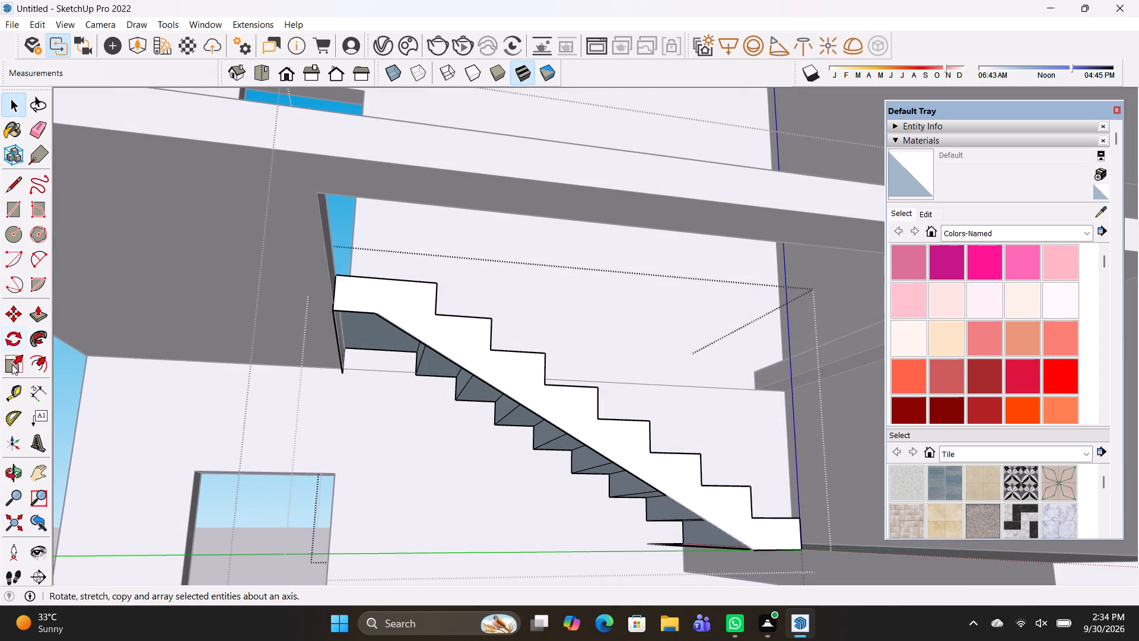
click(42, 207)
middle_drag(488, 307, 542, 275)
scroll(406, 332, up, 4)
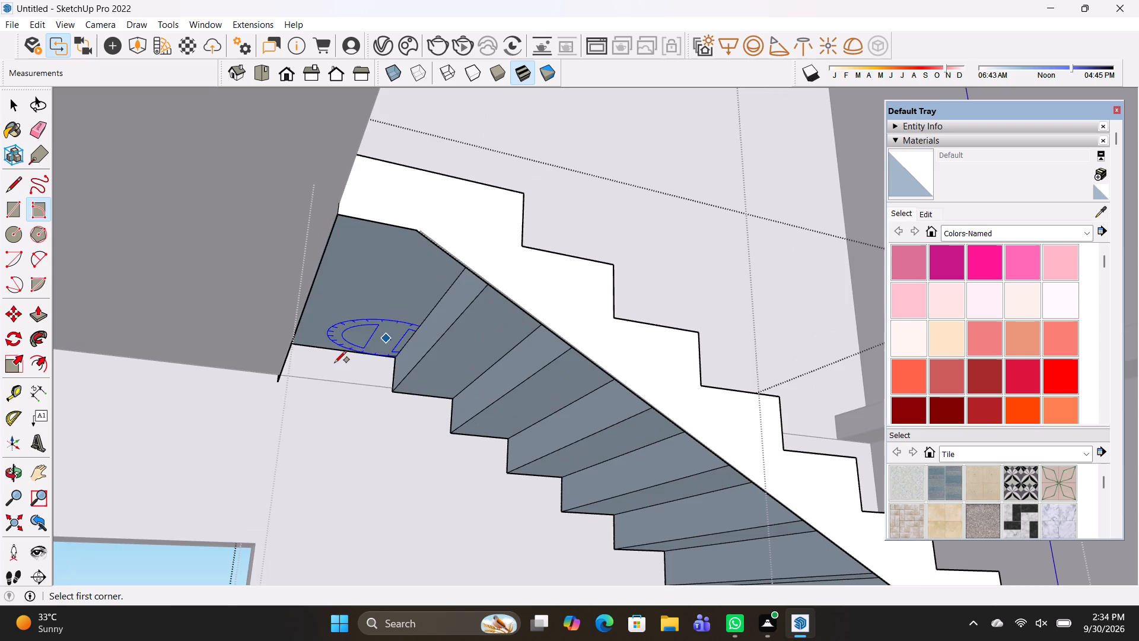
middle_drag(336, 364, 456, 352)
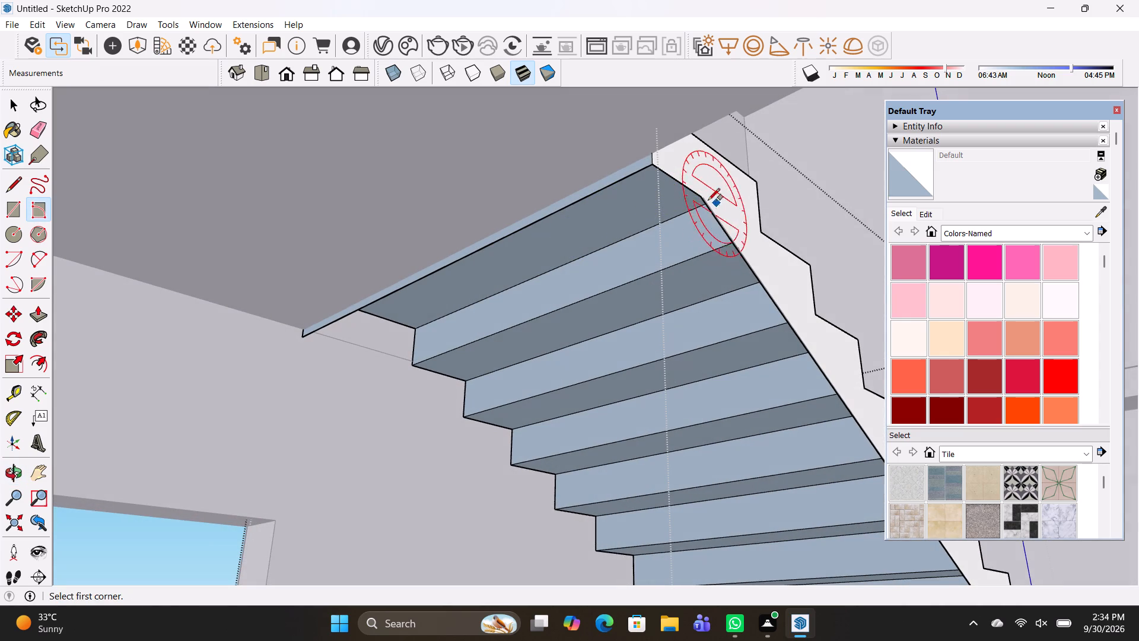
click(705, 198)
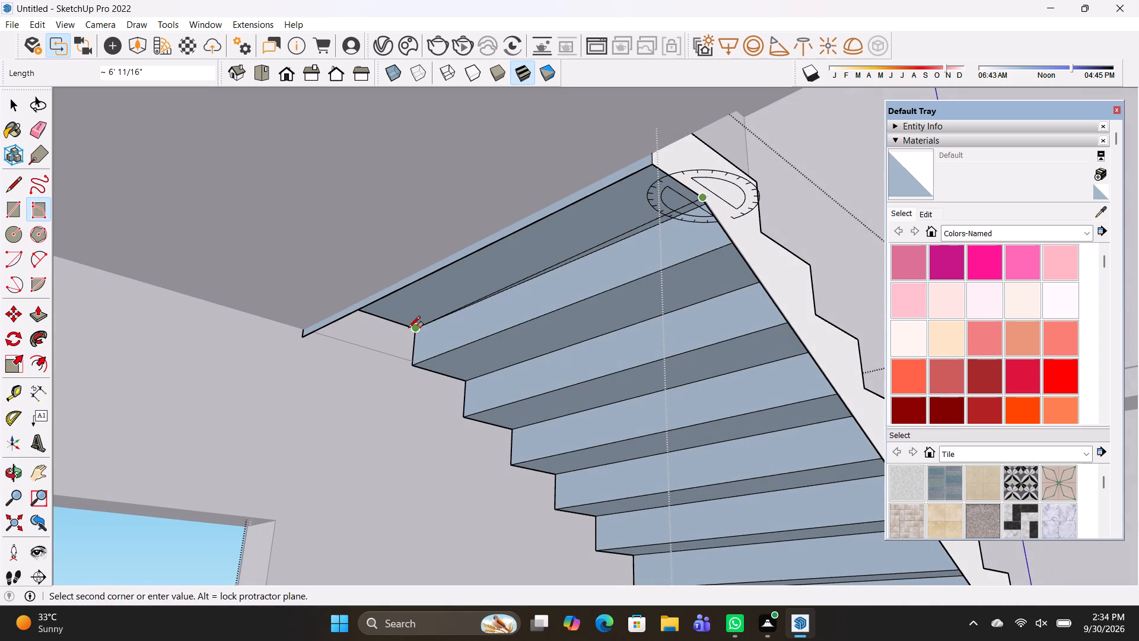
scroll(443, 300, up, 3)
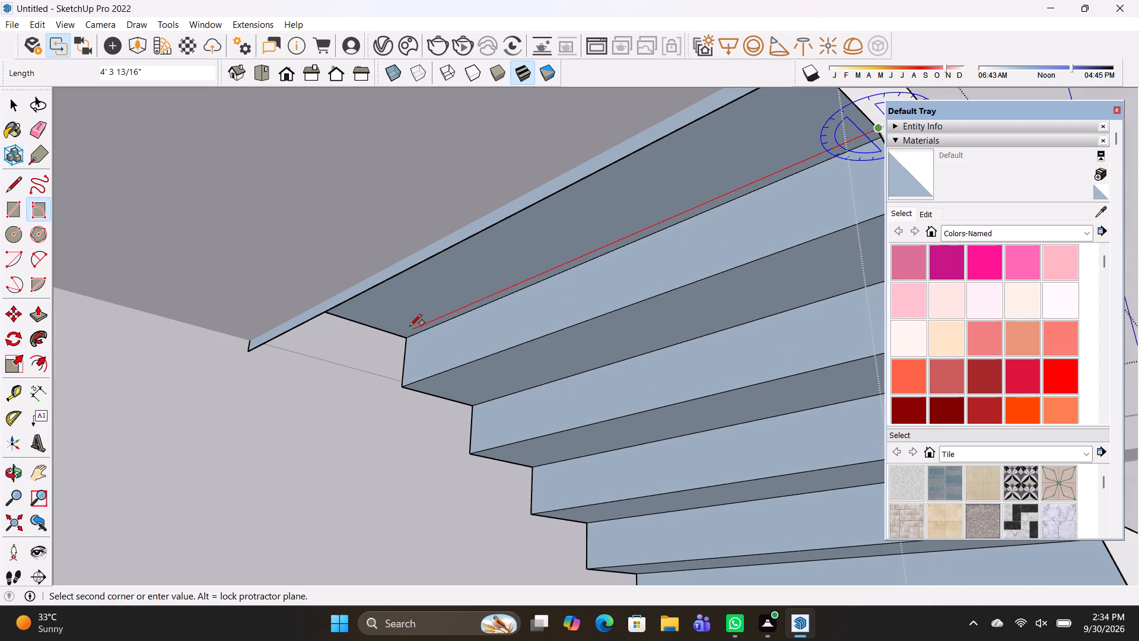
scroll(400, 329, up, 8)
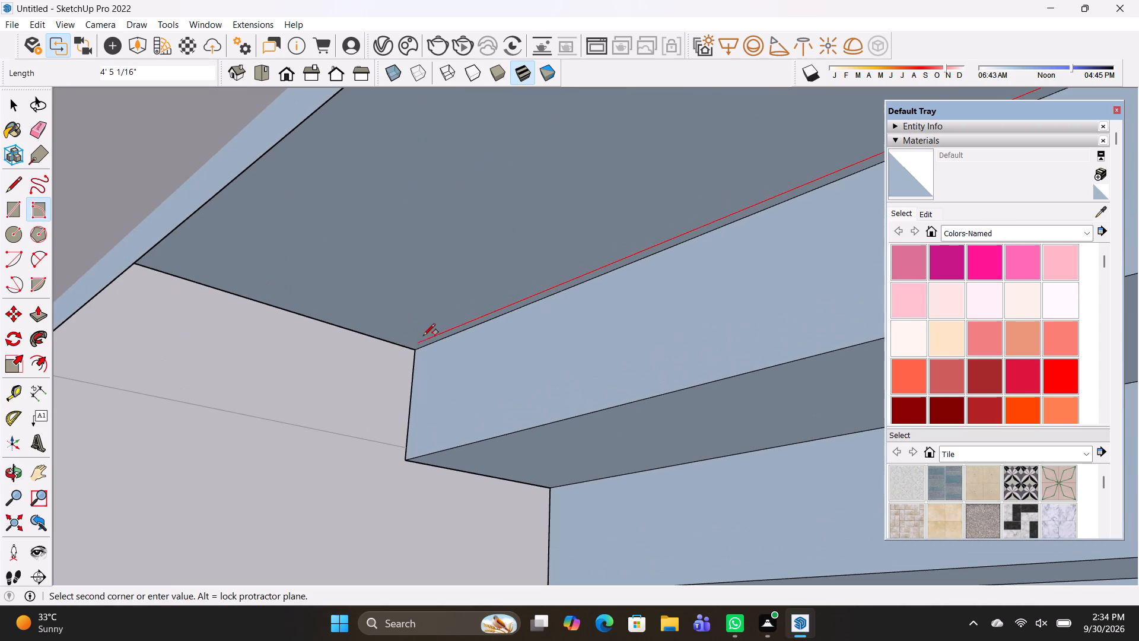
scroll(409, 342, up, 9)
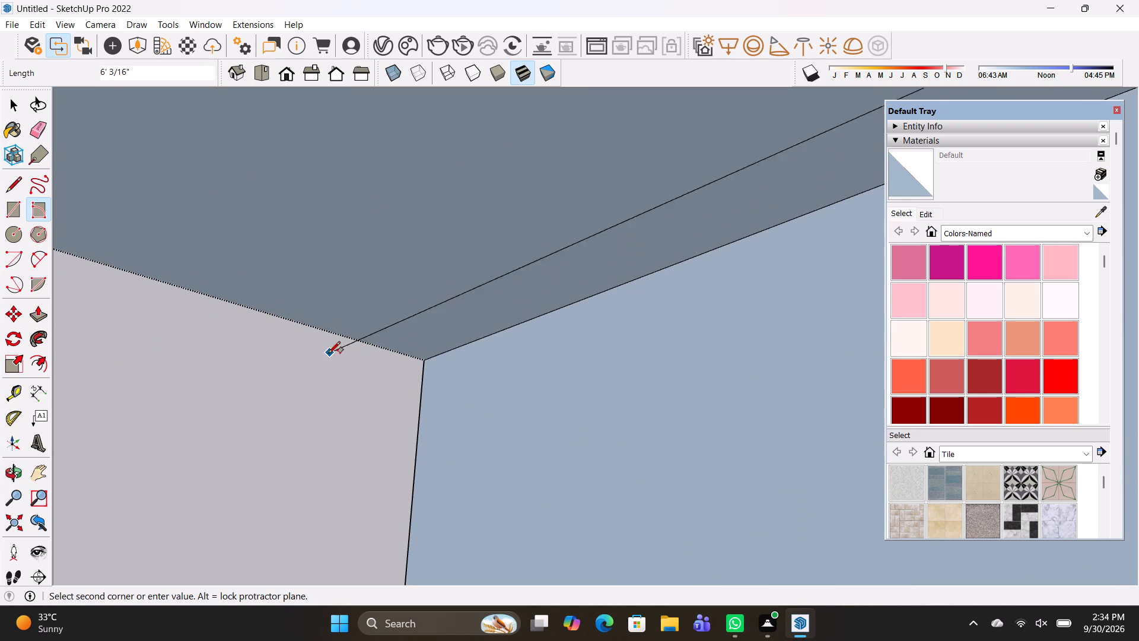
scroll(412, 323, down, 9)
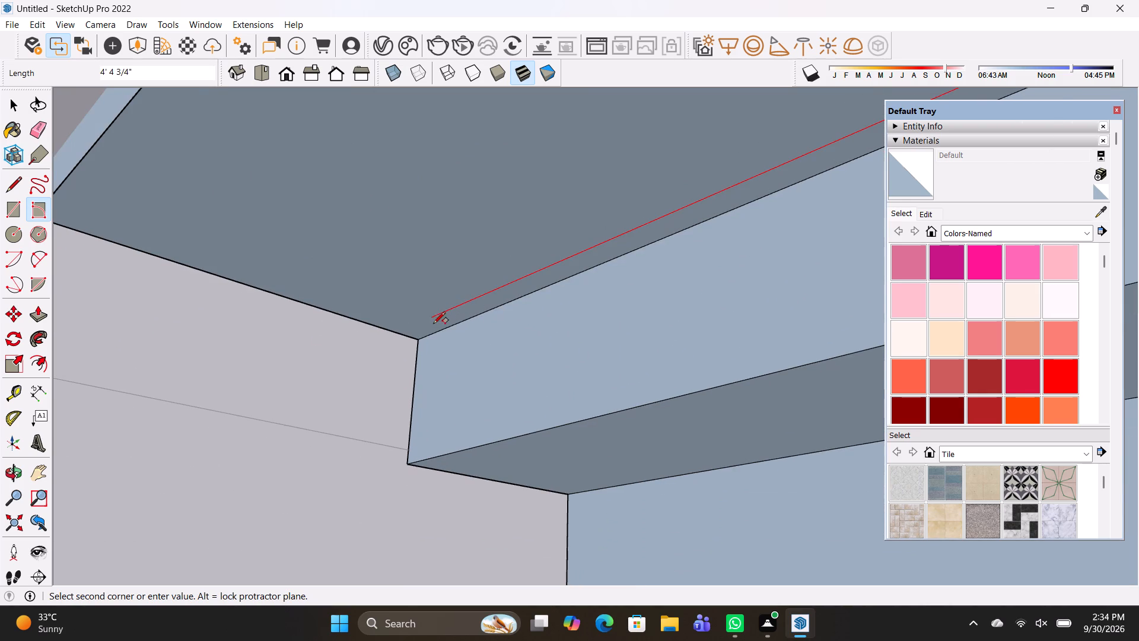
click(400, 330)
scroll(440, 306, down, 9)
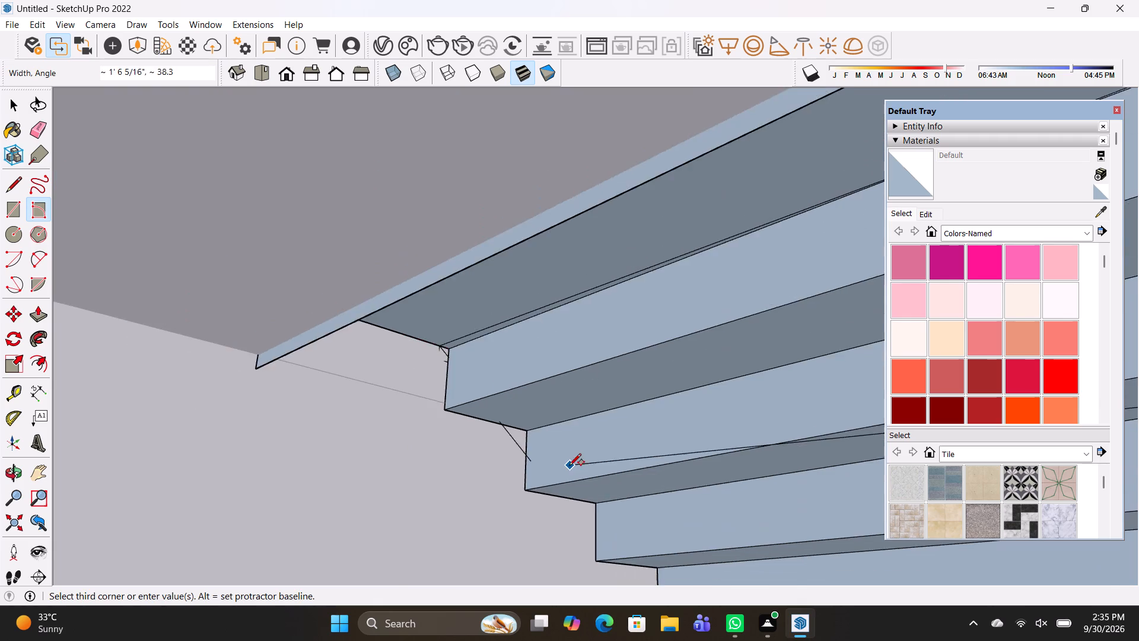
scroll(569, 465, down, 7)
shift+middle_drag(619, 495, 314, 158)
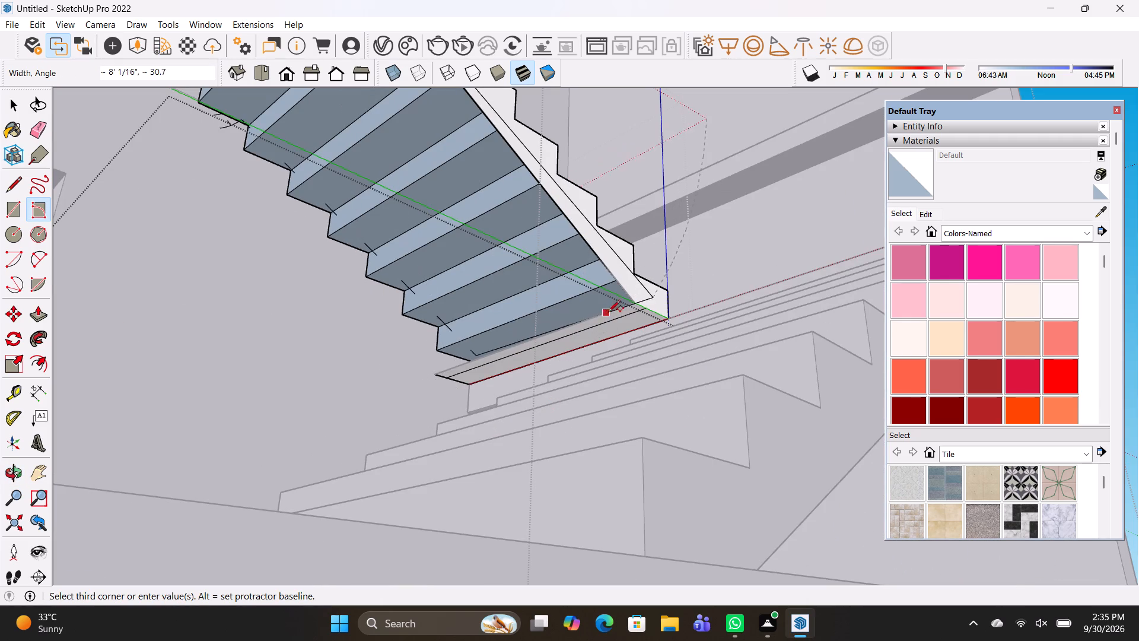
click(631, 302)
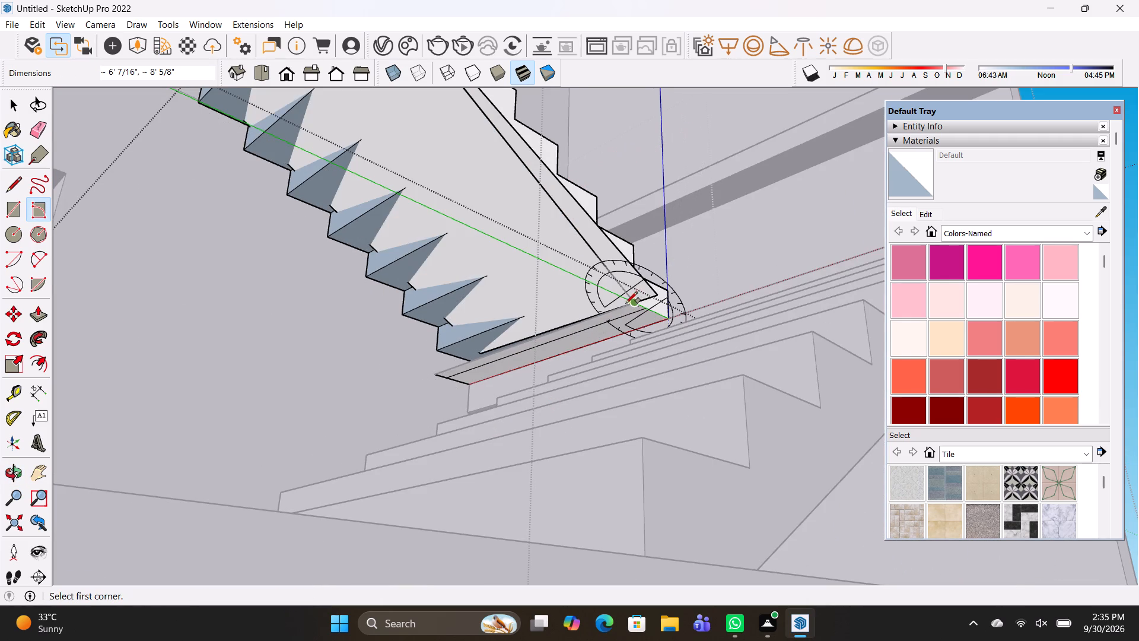
Undo the recent edits back to the version of the upper flight's nested group with the closed sloped underside and extended top landing.
key(ctrl+z)
key(ctrl+z)
key(ctrl+z)
key(ctrl+z)
key(ctrl+z)
key(ctrl+z)
key(ctrl+z)
key(ctrl+z)
key(ctrl+z)
key(ctrl+z)
key(ctrl+z)
key(ctrl+z)
key(ctrl+z)
key(ctrl+z)
key(ctrl+z)
key(ctrl+z)
ctrl+scroll(529, 296, down, 2)
scroll(529, 296, down, 10)
middle_drag(531, 331, 518, 469)
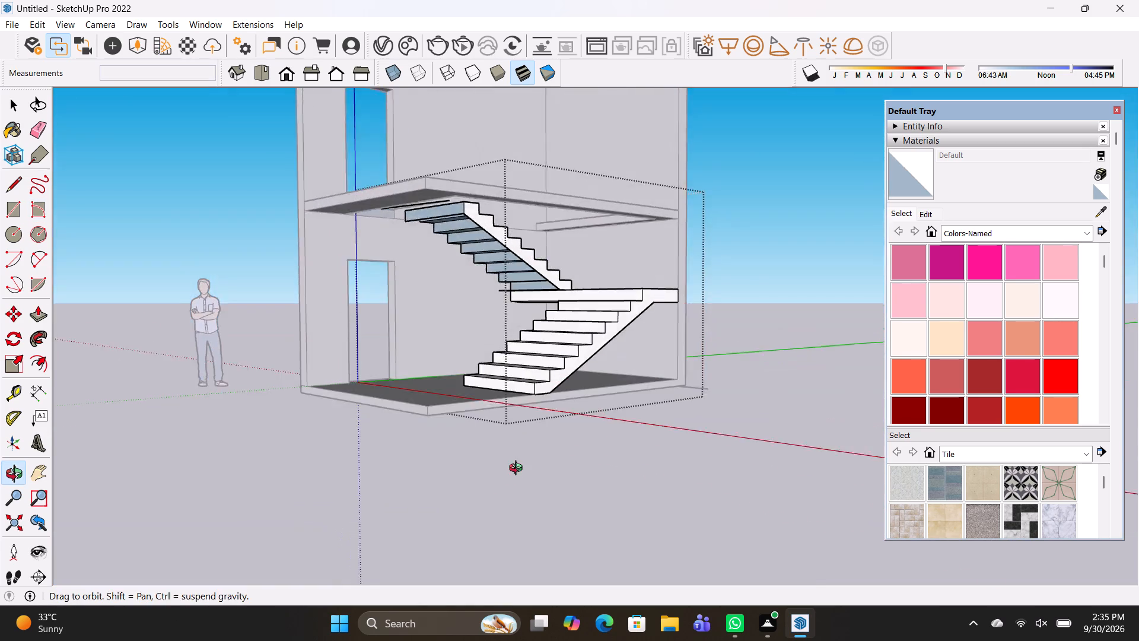
middle_drag(518, 469, 498, 513)
key(ctrl+z)
key(ctrl+z)
key(ctrl+z)
key(ctrl+z)
key(ctrl+z)
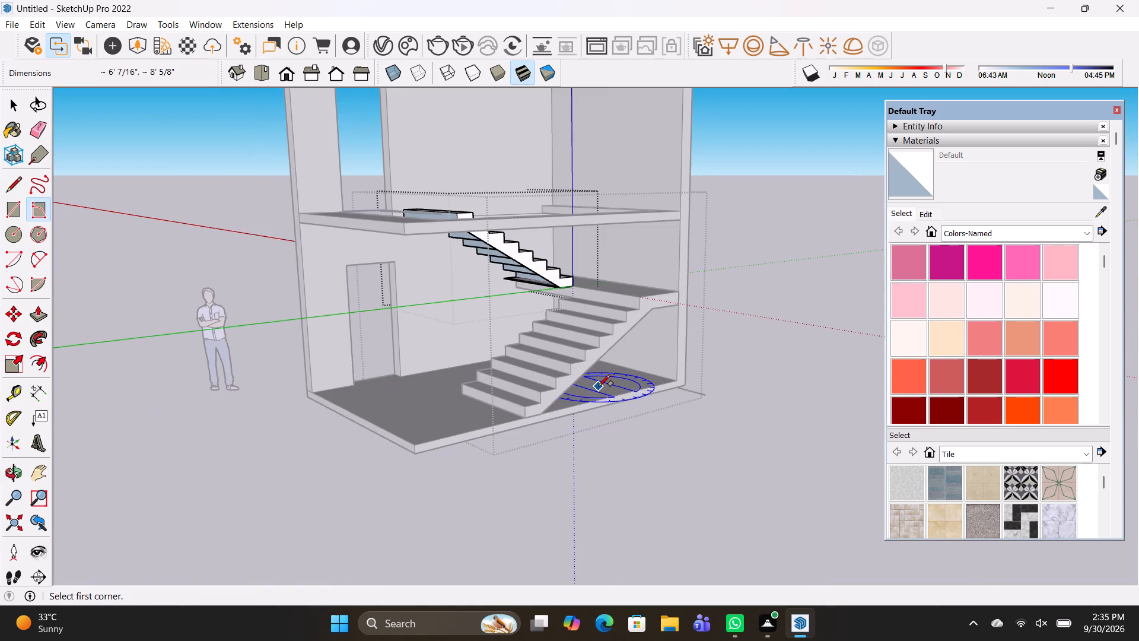
key(ctrl+z)
key(ctrl+z)
key(ctrl+z)
key(ctrl+z)
key(ctrl+z)
key(ctrl+z)
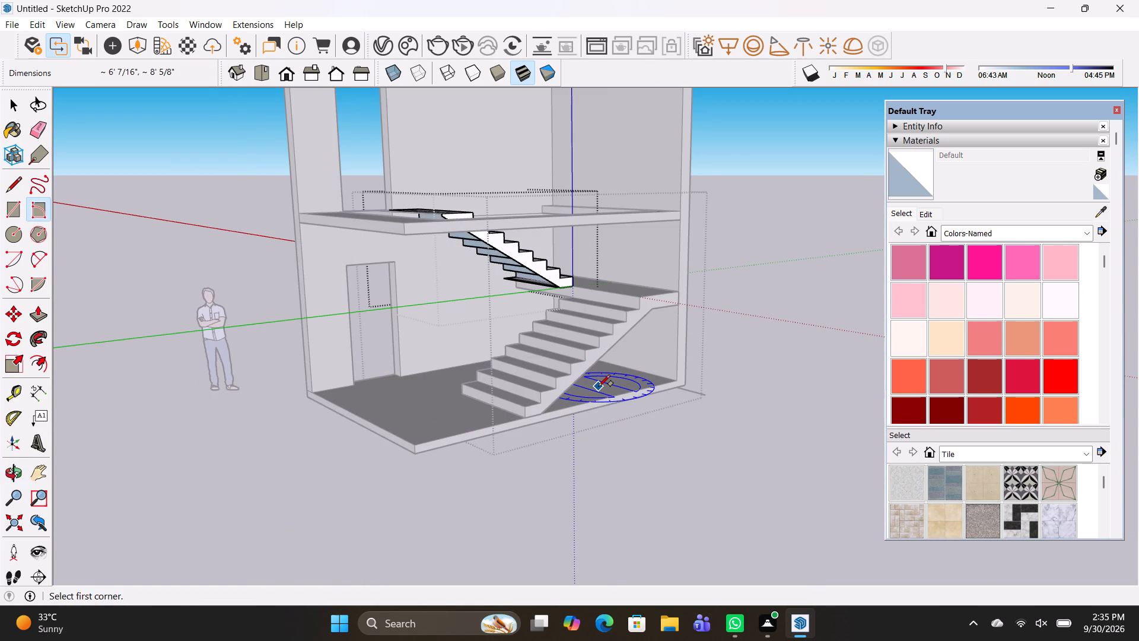
key(ctrl+z)
key(ctrl+z)
key(ctrl+z)
key(ctrl+z)
key(ctrl+z)
key(ctrl+z)
key(ctrl+z)
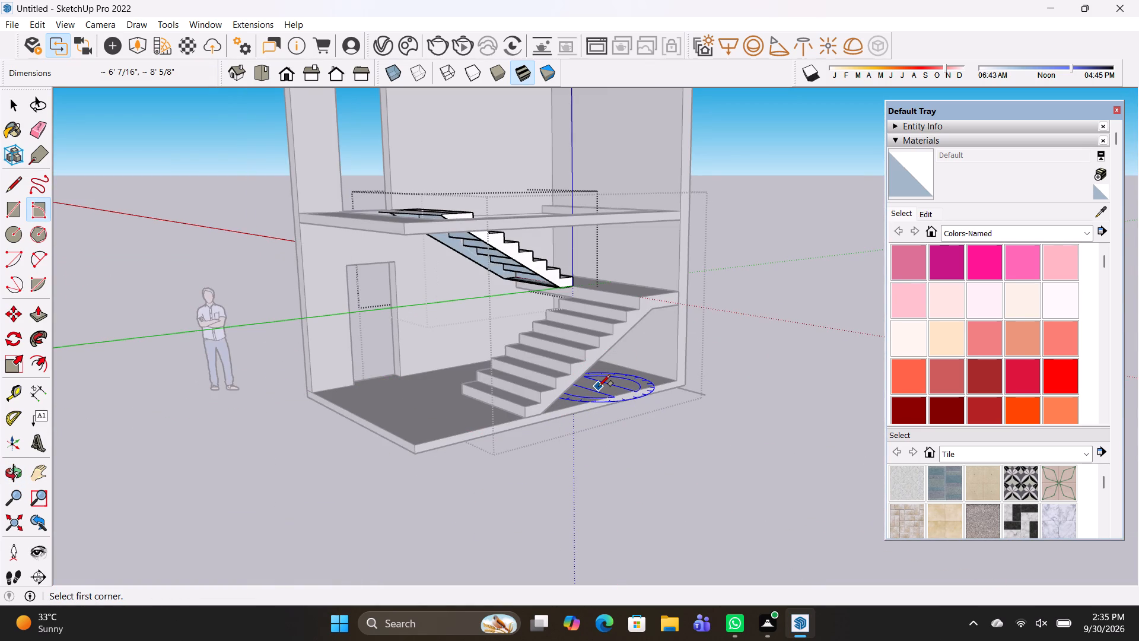
key(ctrl+z)
key(ctrl+z)
key(ctrl+z)
key(ctrl+z)
key(ctrl+z)
key(ctrl+z)
key(ctrl+z)
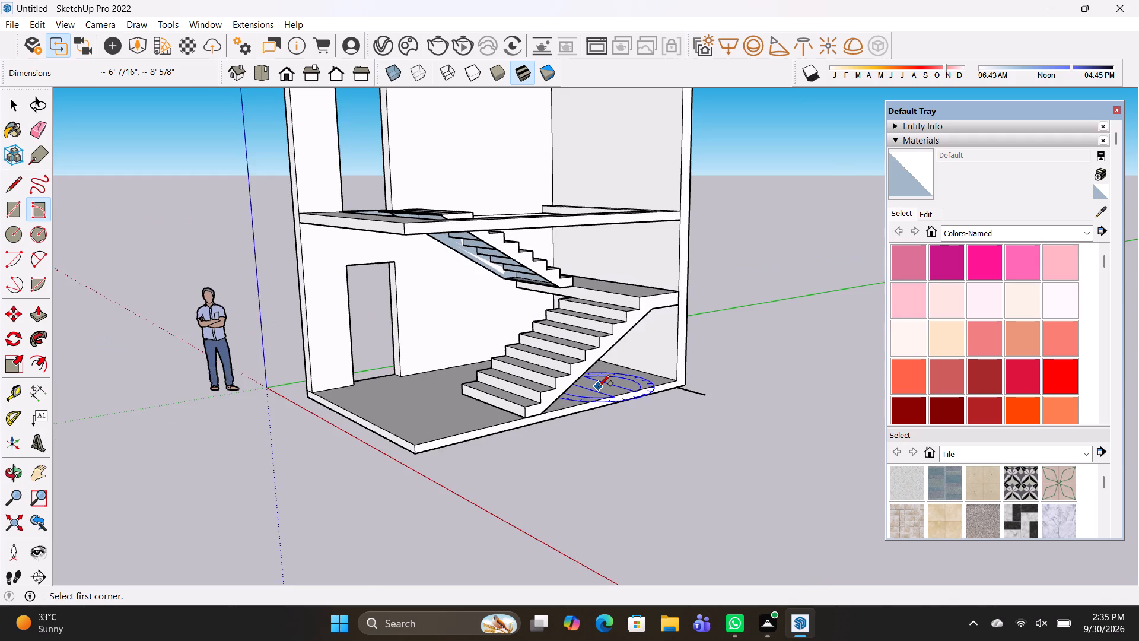
key(ctrl+z)
key(ctrl+z)
key(ctrl+z)
key(ctrl+z)
key(ctrl+z)
key(ctrl+z)
key(ctrl+z)
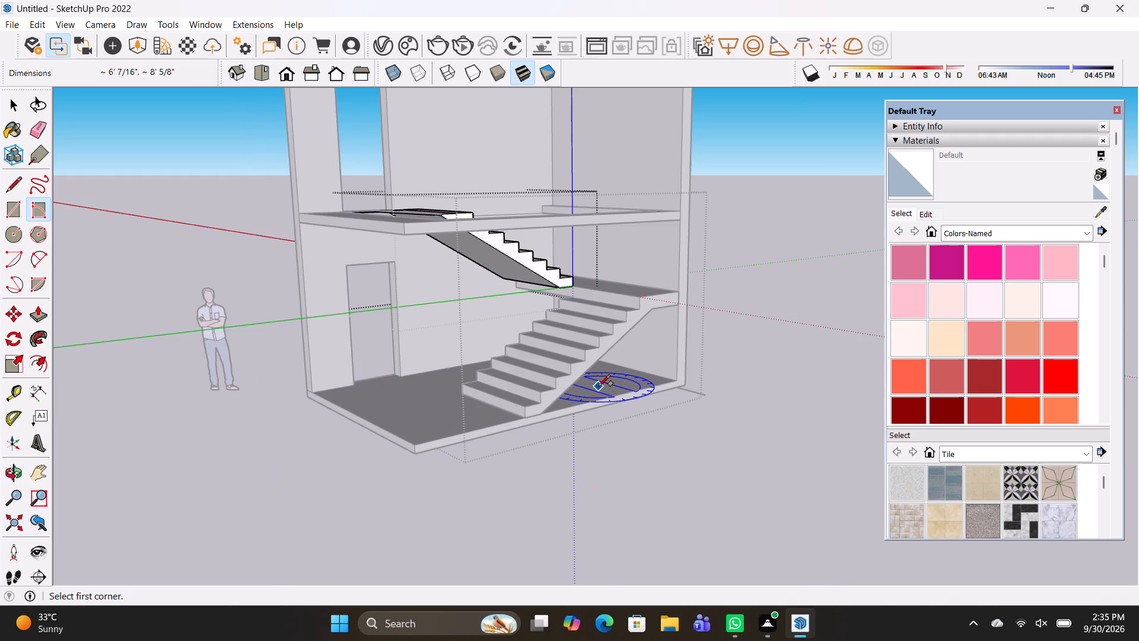
key(ctrl+z)
key(ctrl+z)
Inside the upper flight's nested group, erase the lower edge along the thin open side of its extended top landing.
middle_drag(516, 293, 432, 511)
scroll(381, 328, up, 4)
key(space)
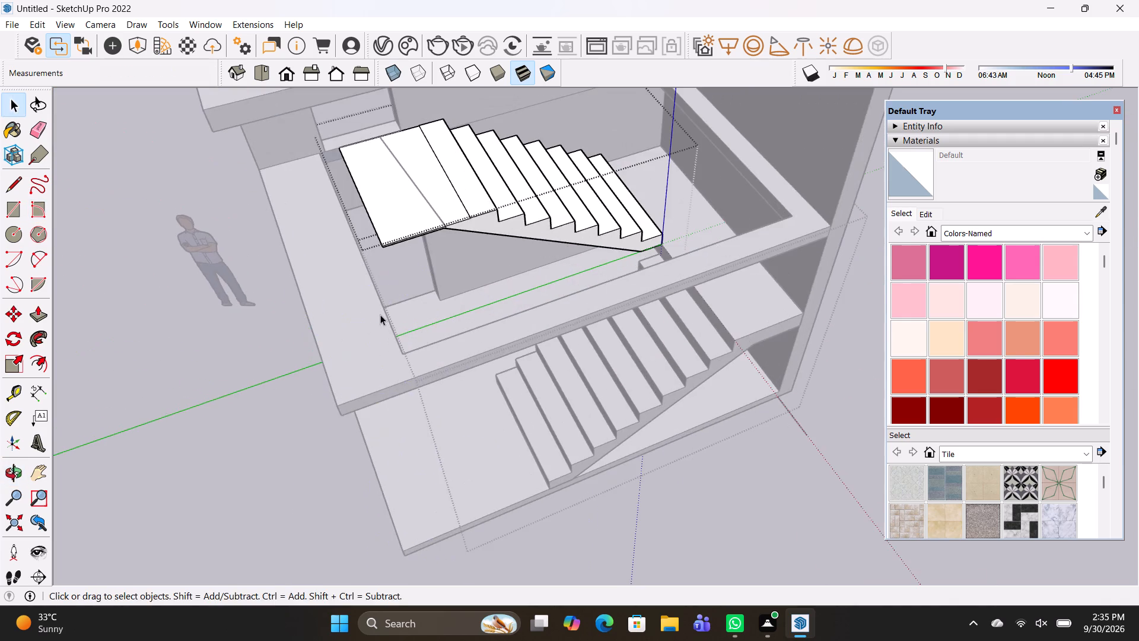
middle_drag(479, 361, 486, 293)
middle_click(486, 293)
click(441, 215)
scroll(439, 204, up, 4)
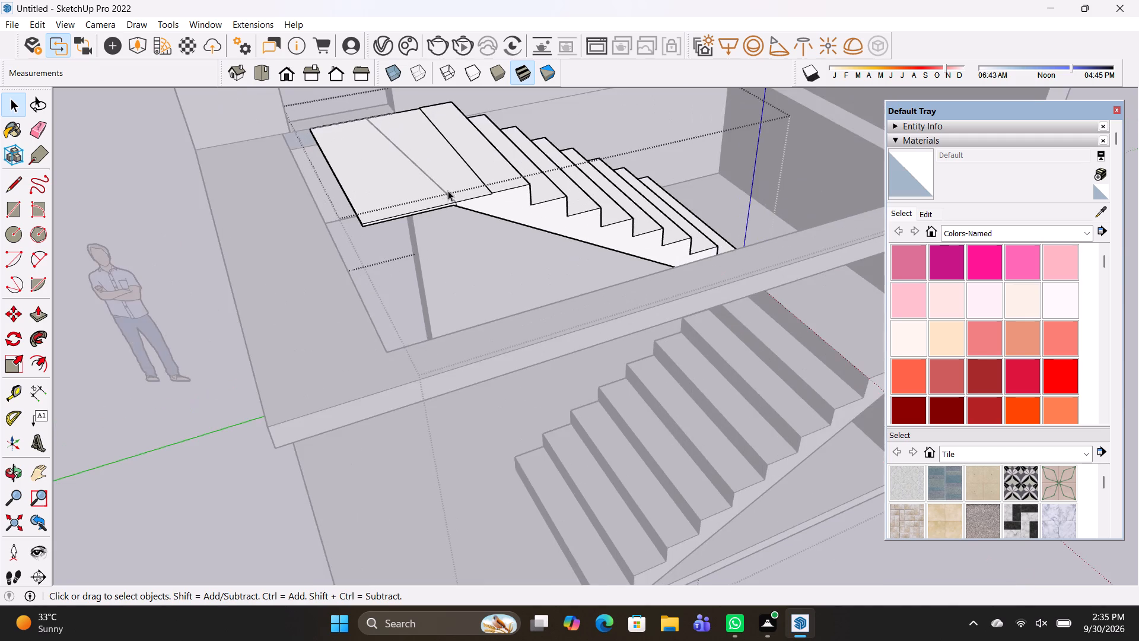
scroll(467, 194, up, 13)
middle_drag(436, 210, 412, 199)
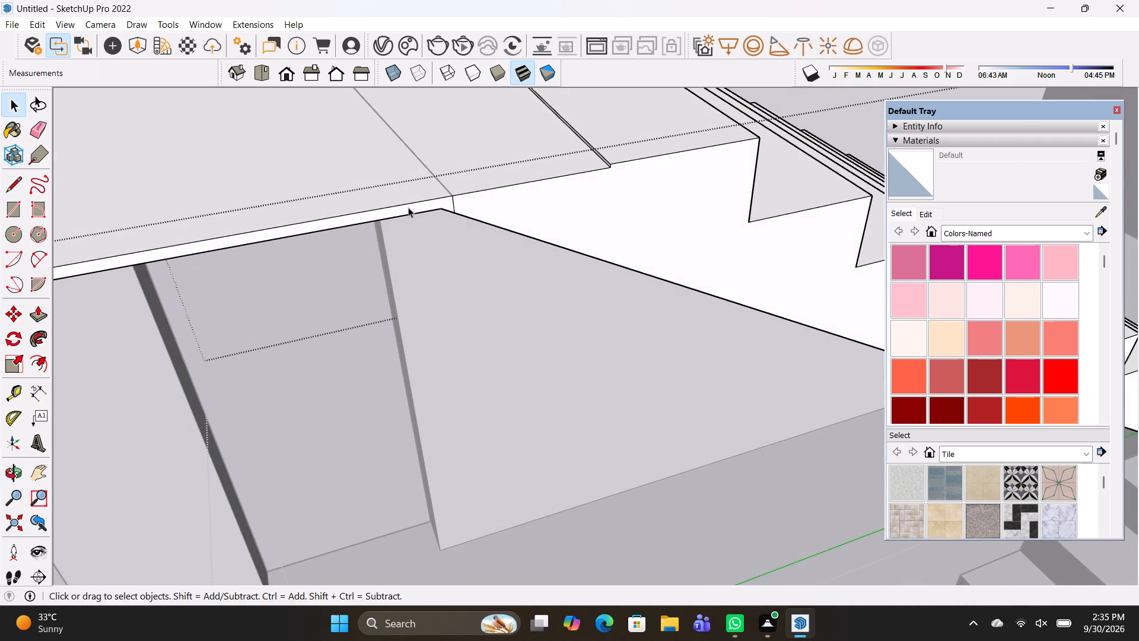
click(408, 208)
scroll(399, 207, down, 3)
key(e)
drag(398, 197, 392, 223)
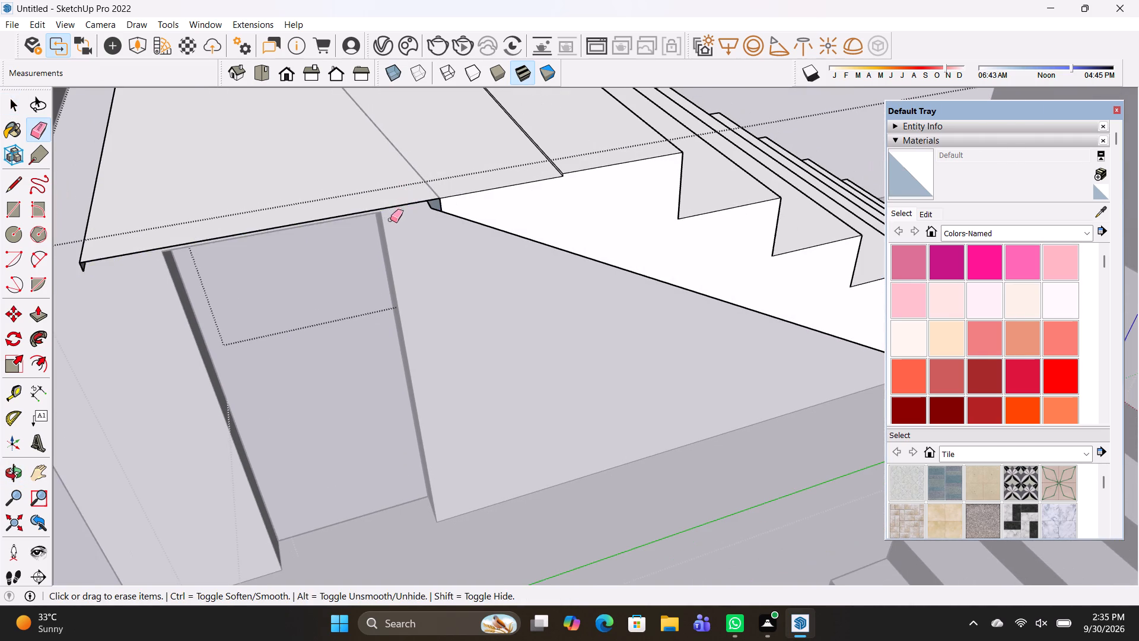
Erase the remaining edges bounding the extended landing surface beyond the upper flight's top step.
middle_drag(384, 209, 532, 97)
middle_drag(391, 233, 392, 182)
middle_drag(399, 202, 394, 211)
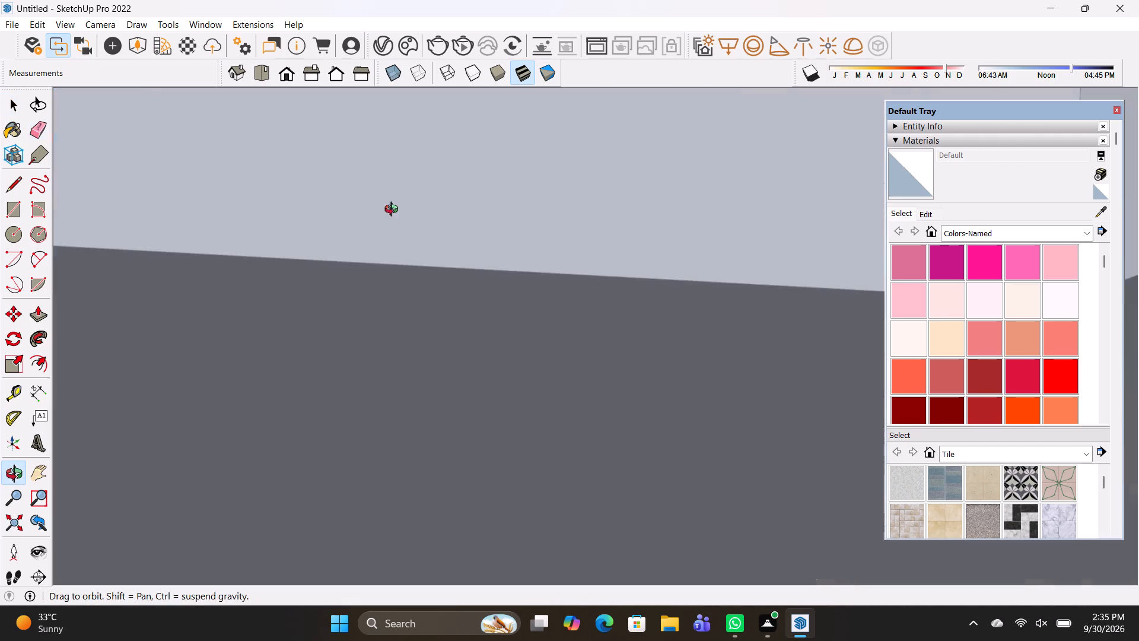
middle_drag(394, 211, 350, 245)
click(342, 215)
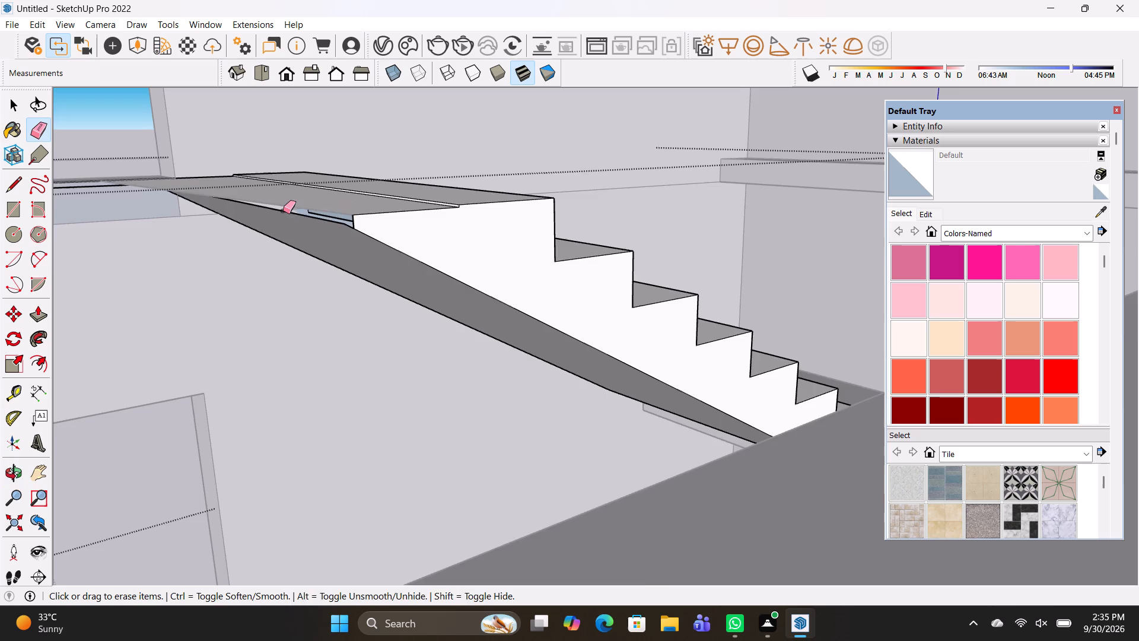
middle_drag(282, 211, 289, 248)
click(258, 252)
click(253, 258)
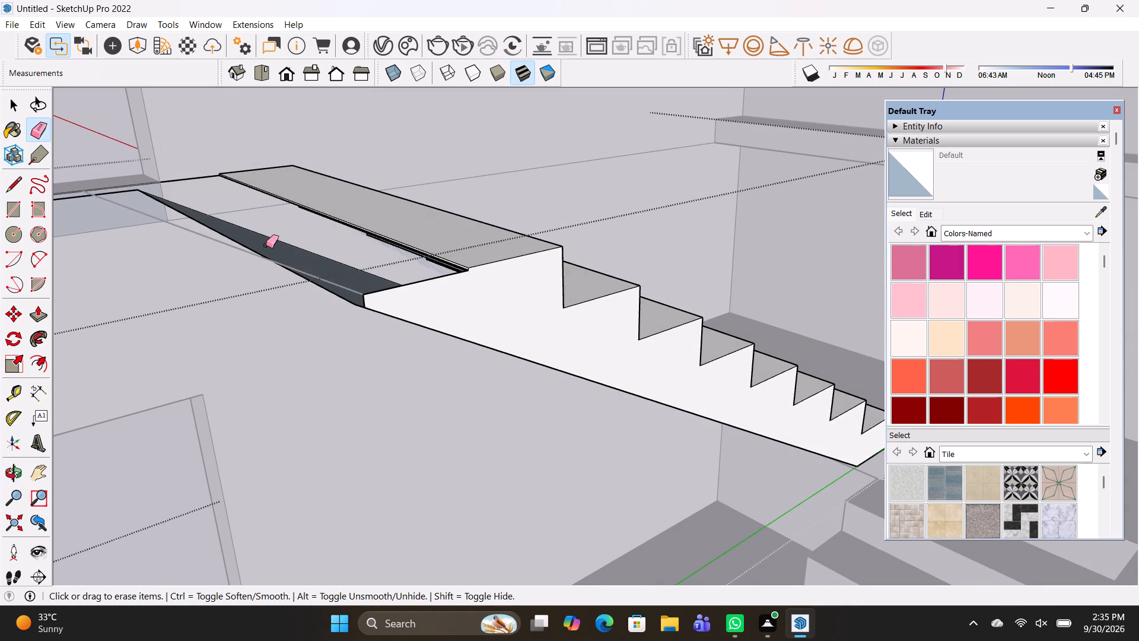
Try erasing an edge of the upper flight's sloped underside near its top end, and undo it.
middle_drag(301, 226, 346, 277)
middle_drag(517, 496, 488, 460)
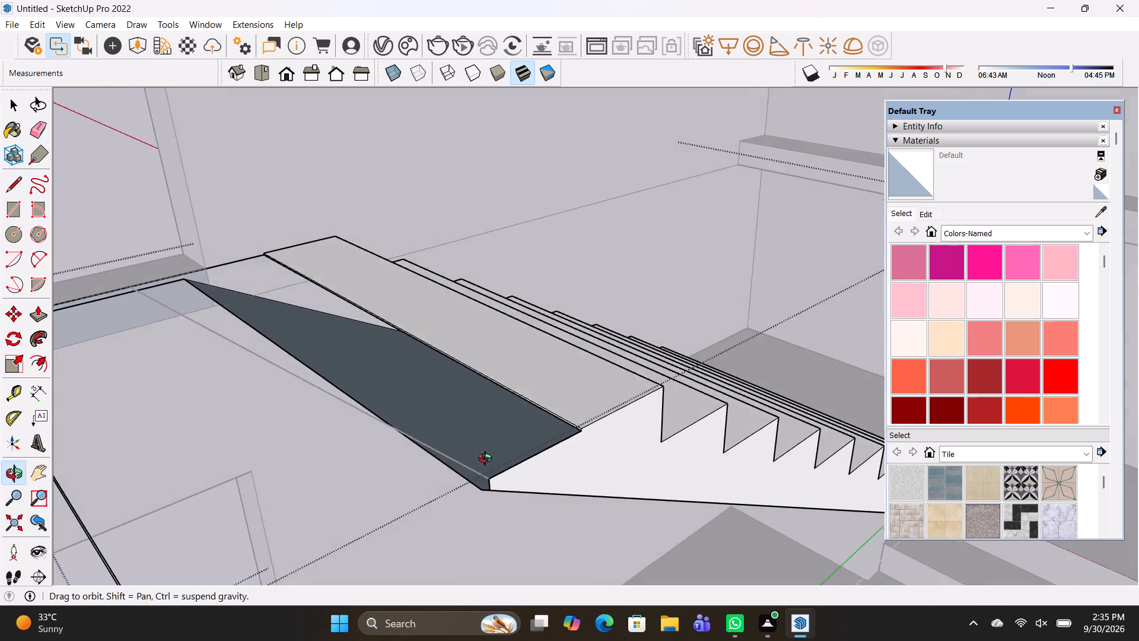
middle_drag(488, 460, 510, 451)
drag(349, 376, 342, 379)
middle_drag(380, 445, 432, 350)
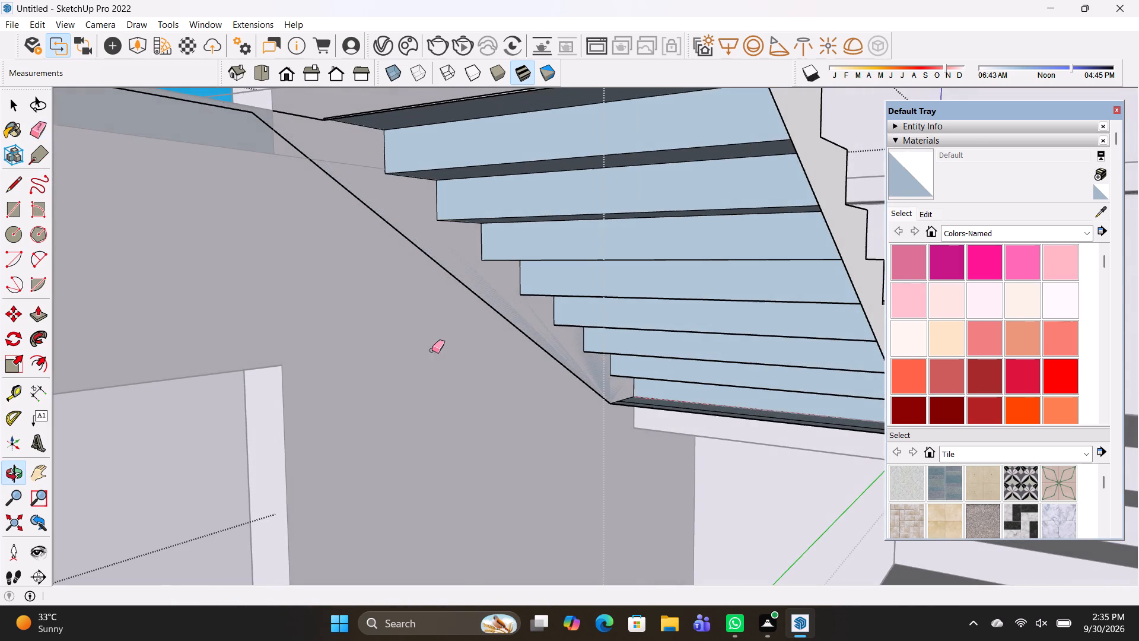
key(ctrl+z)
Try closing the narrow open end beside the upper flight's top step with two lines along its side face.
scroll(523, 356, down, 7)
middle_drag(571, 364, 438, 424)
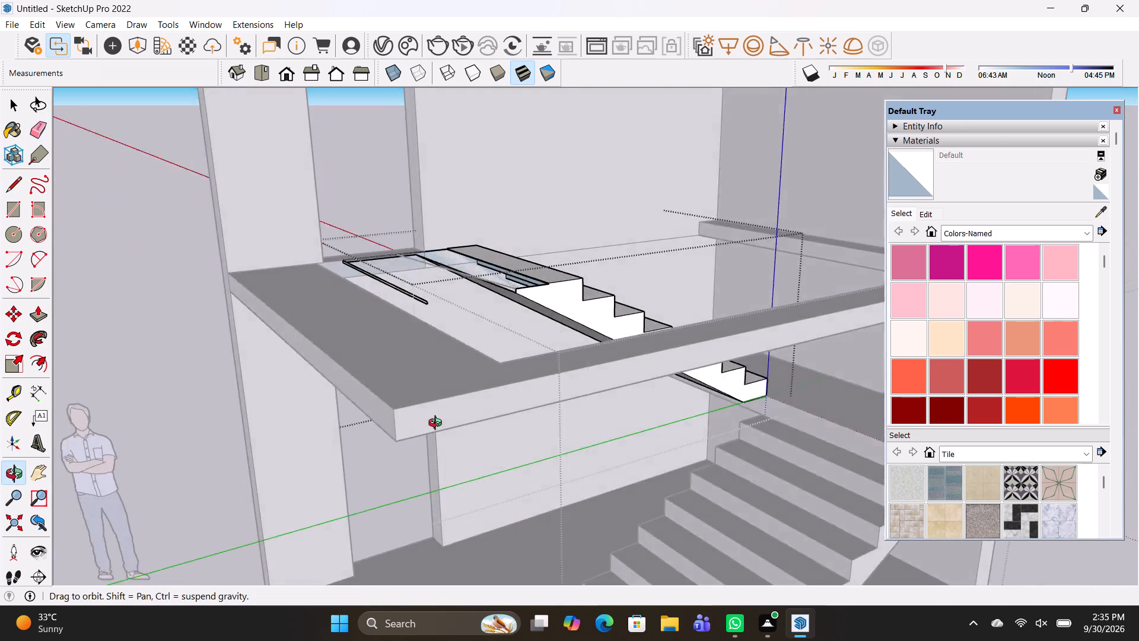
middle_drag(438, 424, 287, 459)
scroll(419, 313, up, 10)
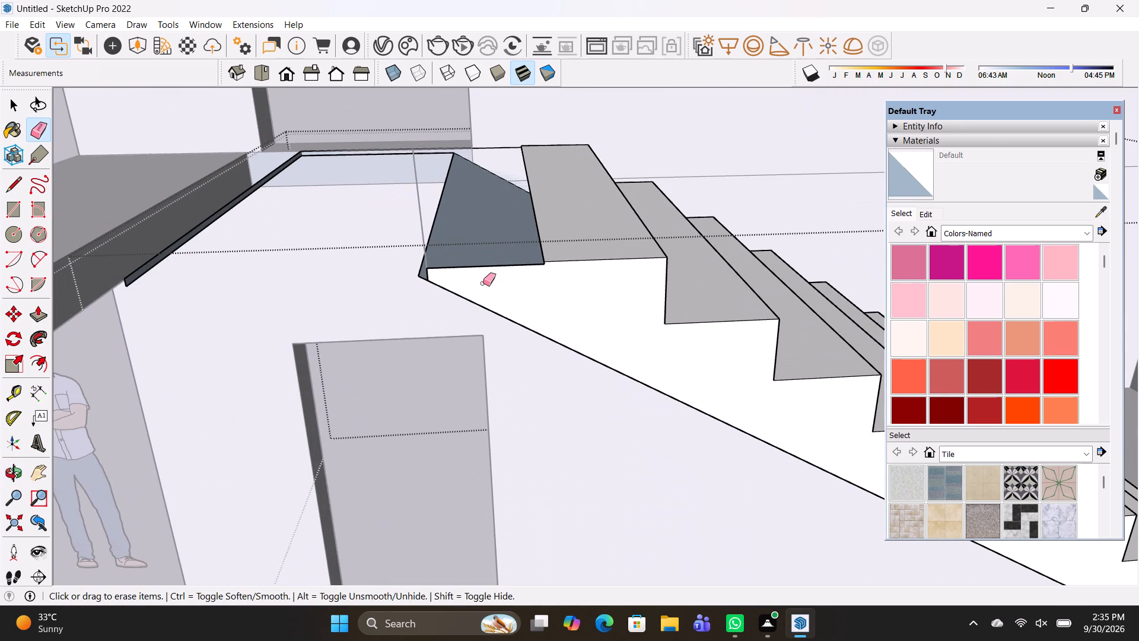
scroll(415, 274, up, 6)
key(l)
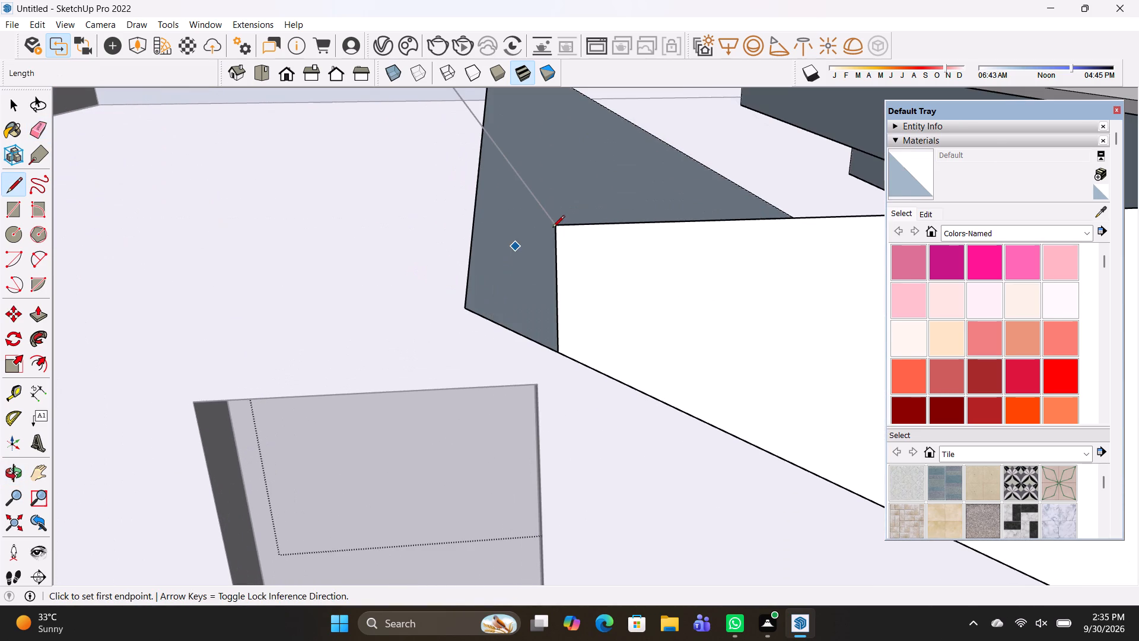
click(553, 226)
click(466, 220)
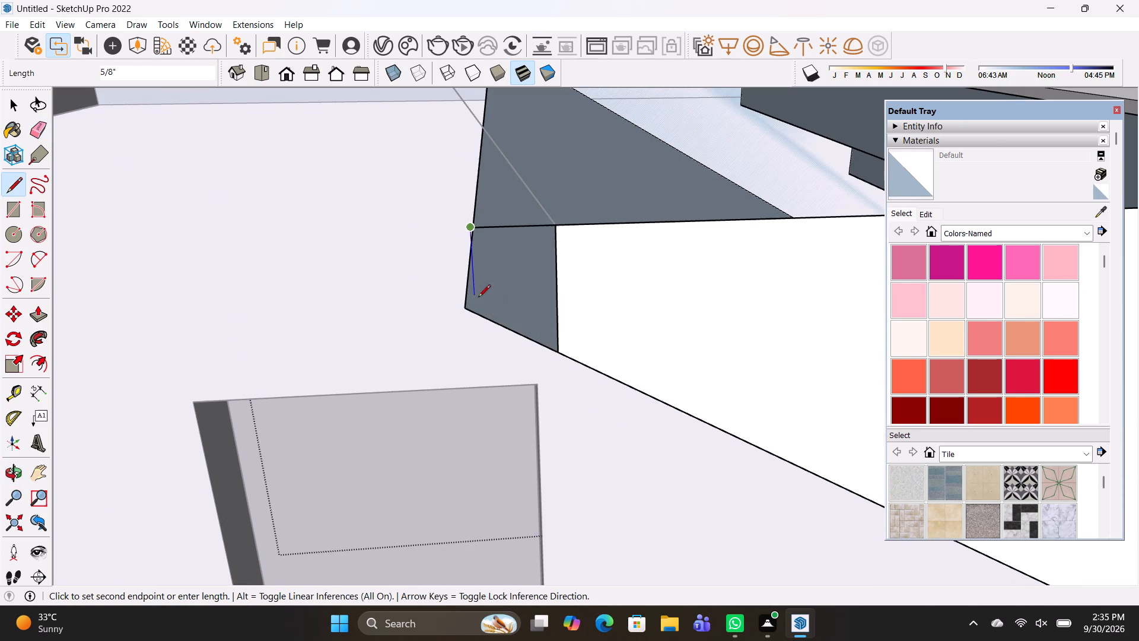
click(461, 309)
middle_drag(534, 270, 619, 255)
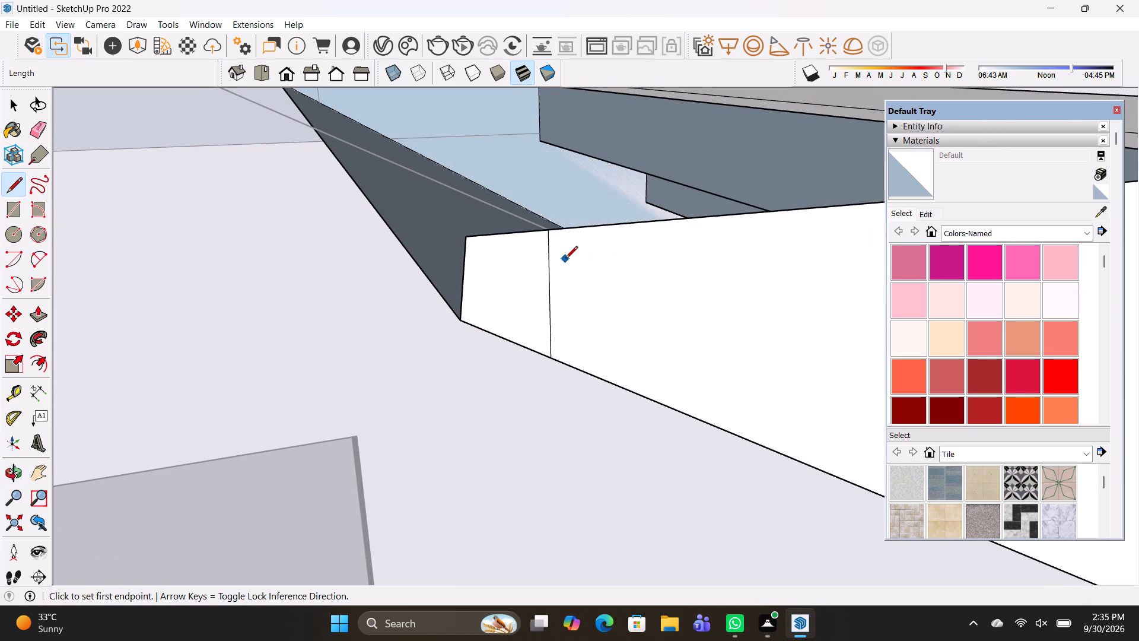
Undo the recent edits back to the version where the complete staircase stands separately beside the three-storey shell.
key(ctrl+z)
scroll(548, 275, down, 13)
scroll(540, 299, up, 1)
scroll(540, 299, down, 3)
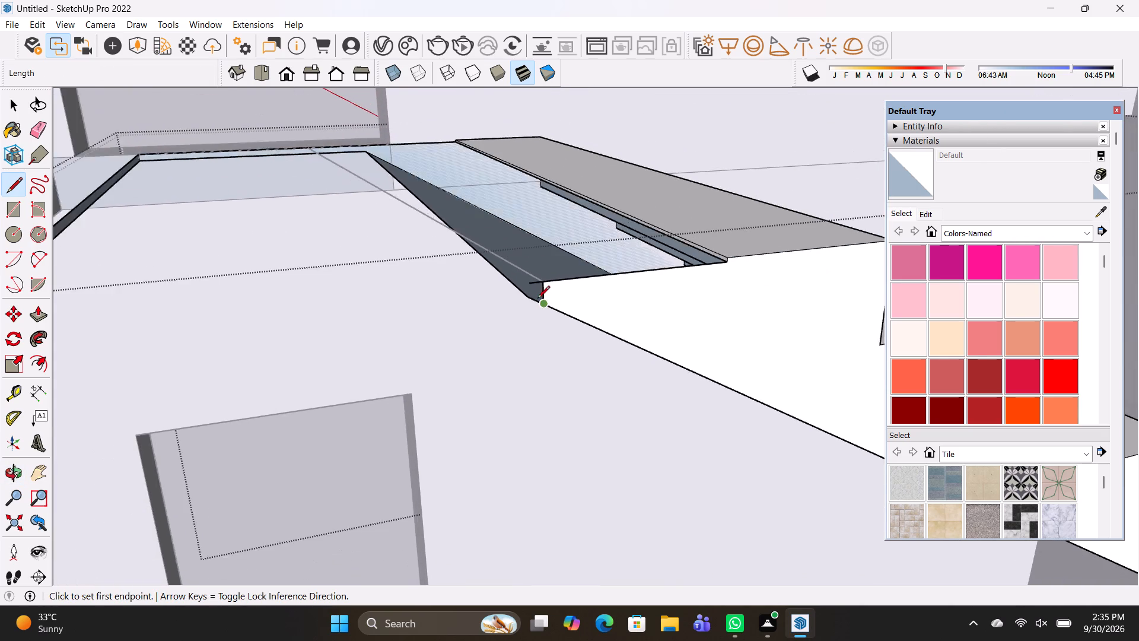
scroll(537, 299, down, 17)
key(ctrl+z)
key(ctrl+z)
key(ctrl+z)
key(ctrl+z)
key(ctrl+z)
key(ctrl+z)
key(ctrl+z)
key(ctrl+z)
key(ctrl+z)
key(ctrl+z)
key(ctrl+z)
key(ctrl+z)
key(ctrl+z)
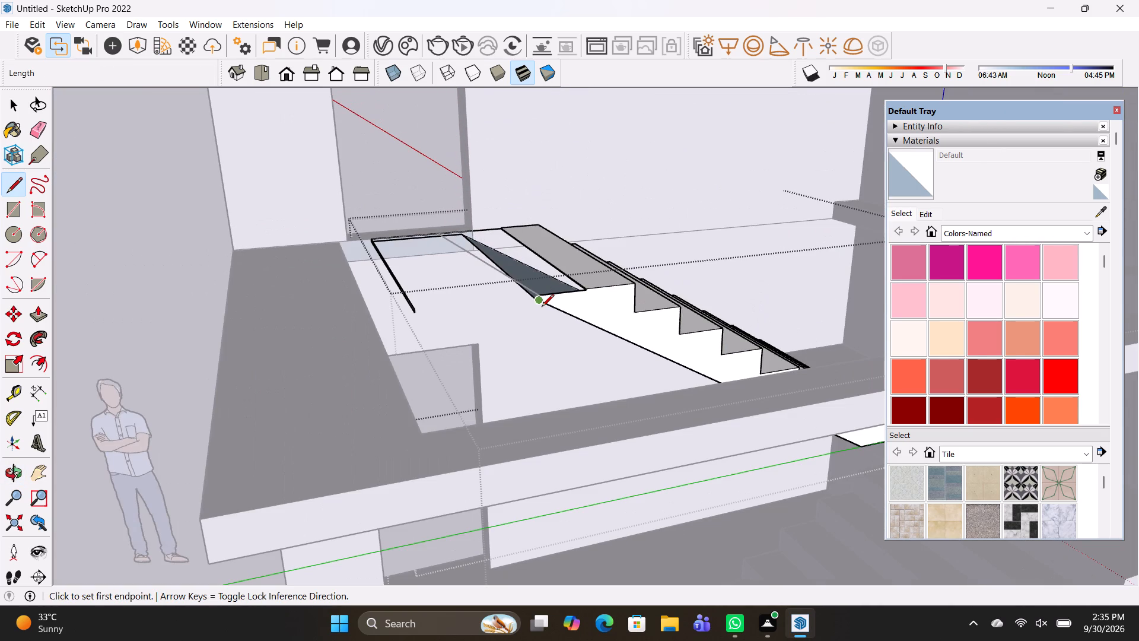
key(ctrl+z)
key(ctrl+z)
key(ctrl+z)
key(ctrl+z)
key(ctrl+z)
key(ctrl+z)
key(ctrl+z)
key(ctrl+z)
key(ctrl+z)
key(ctrl+z)
key(ctrl+z)
key(ctrl+z)
key(ctrl+z)
scroll(542, 307, down, 2)
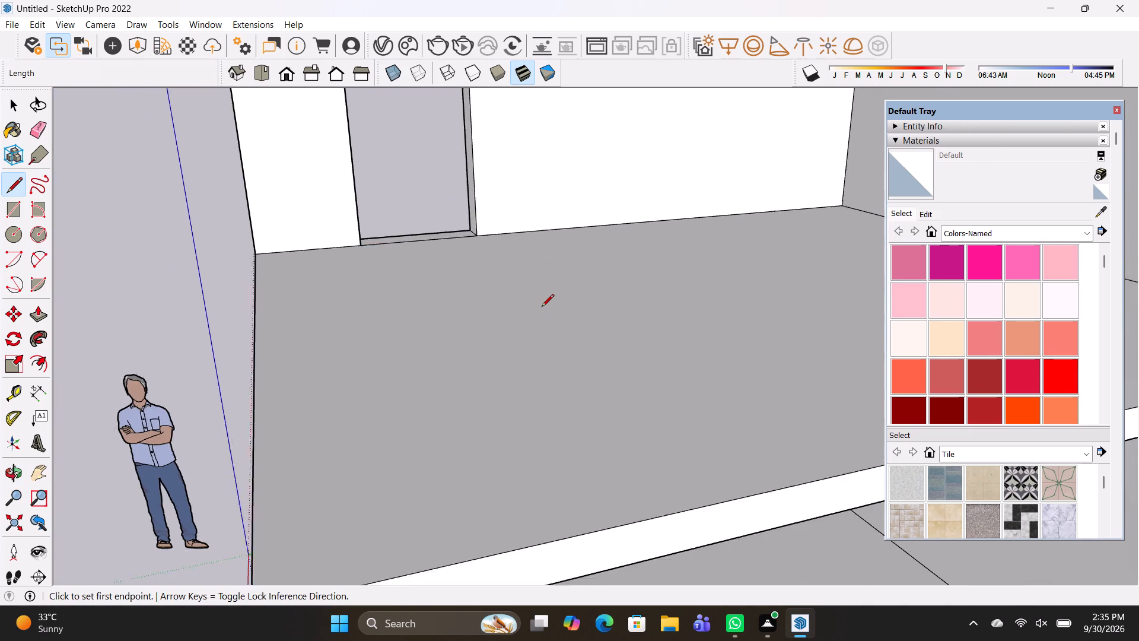
scroll(542, 307, down, 3)
key(ctrl+y)
key(ctrl+y)
key(ctrl+y)
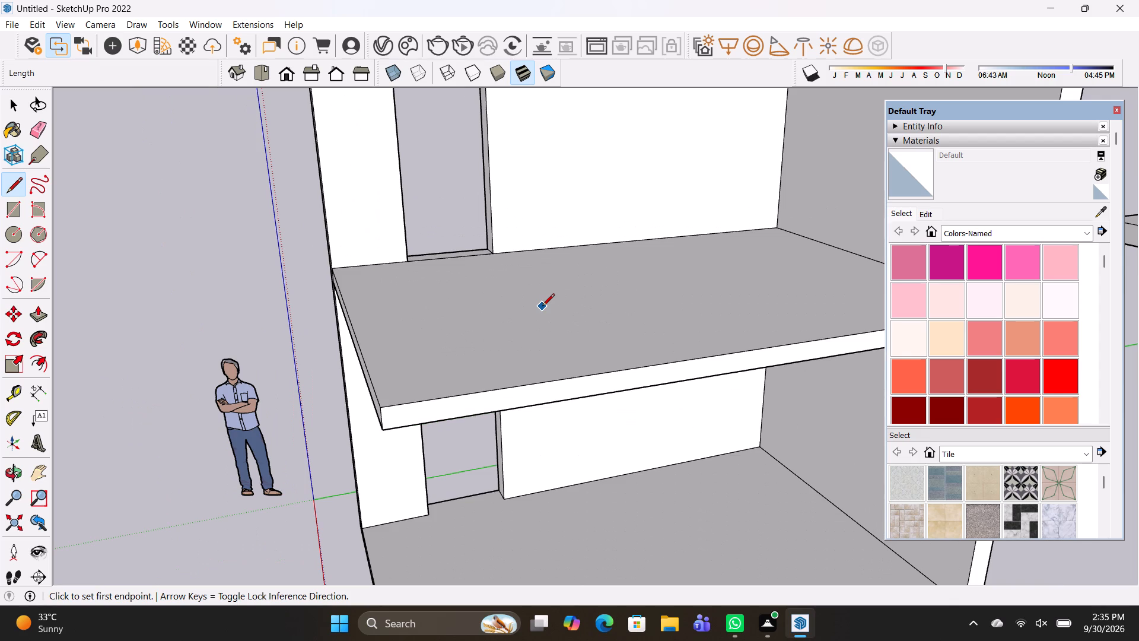
scroll(542, 307, down, 19)
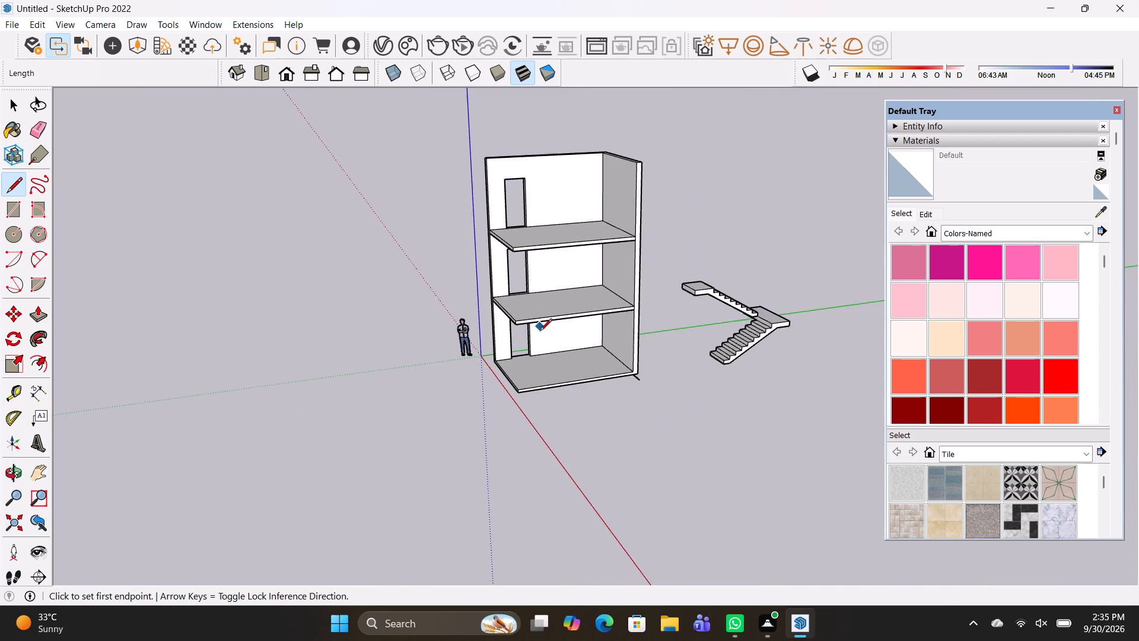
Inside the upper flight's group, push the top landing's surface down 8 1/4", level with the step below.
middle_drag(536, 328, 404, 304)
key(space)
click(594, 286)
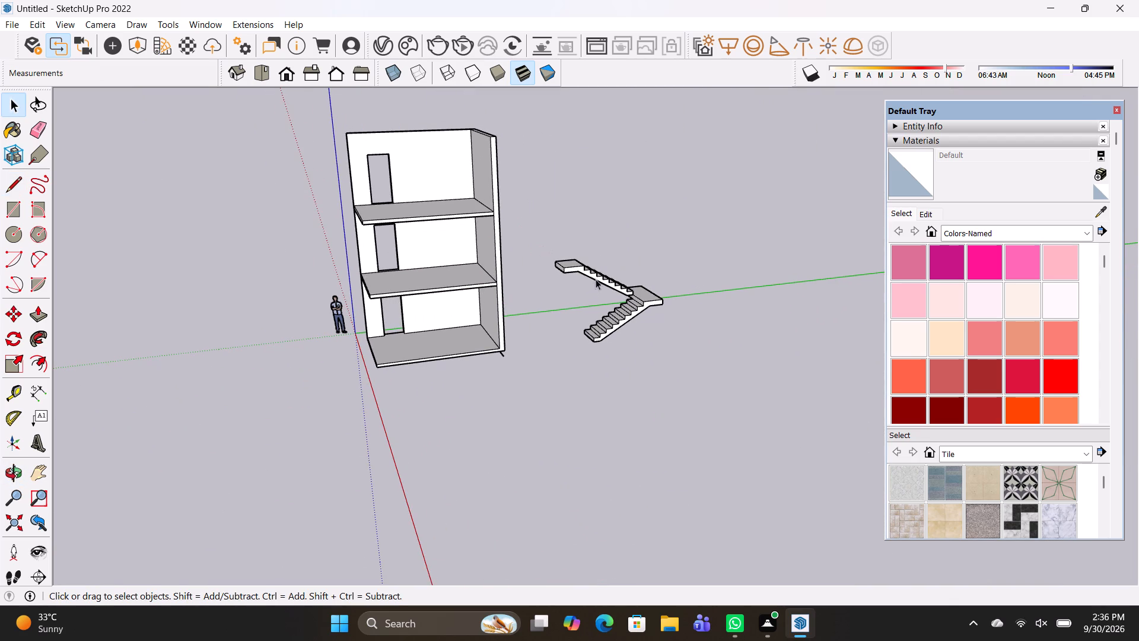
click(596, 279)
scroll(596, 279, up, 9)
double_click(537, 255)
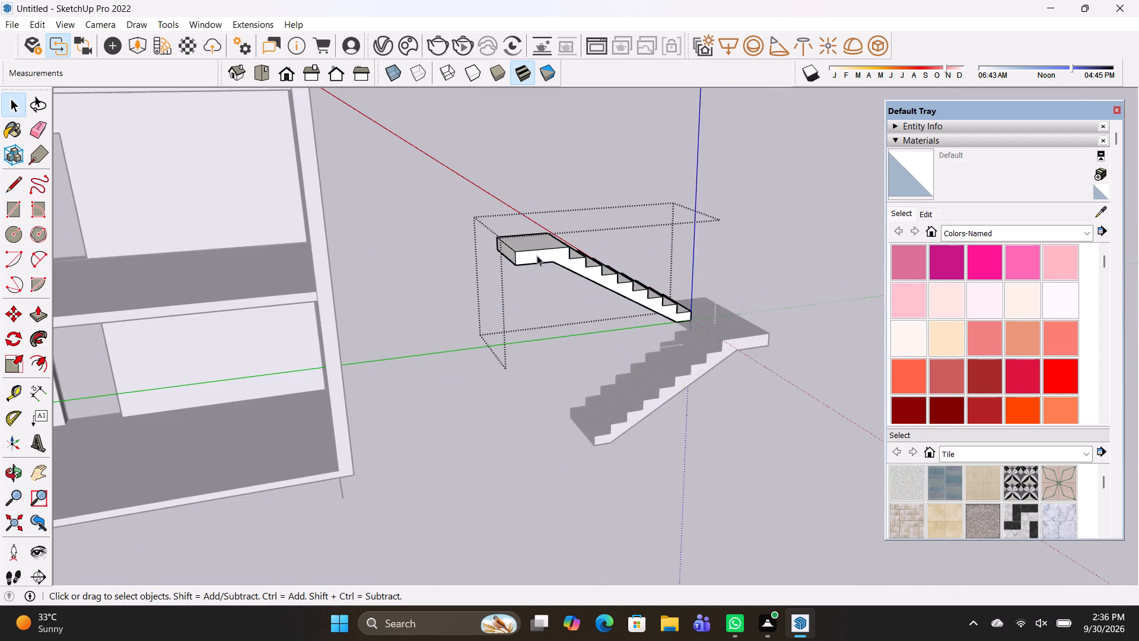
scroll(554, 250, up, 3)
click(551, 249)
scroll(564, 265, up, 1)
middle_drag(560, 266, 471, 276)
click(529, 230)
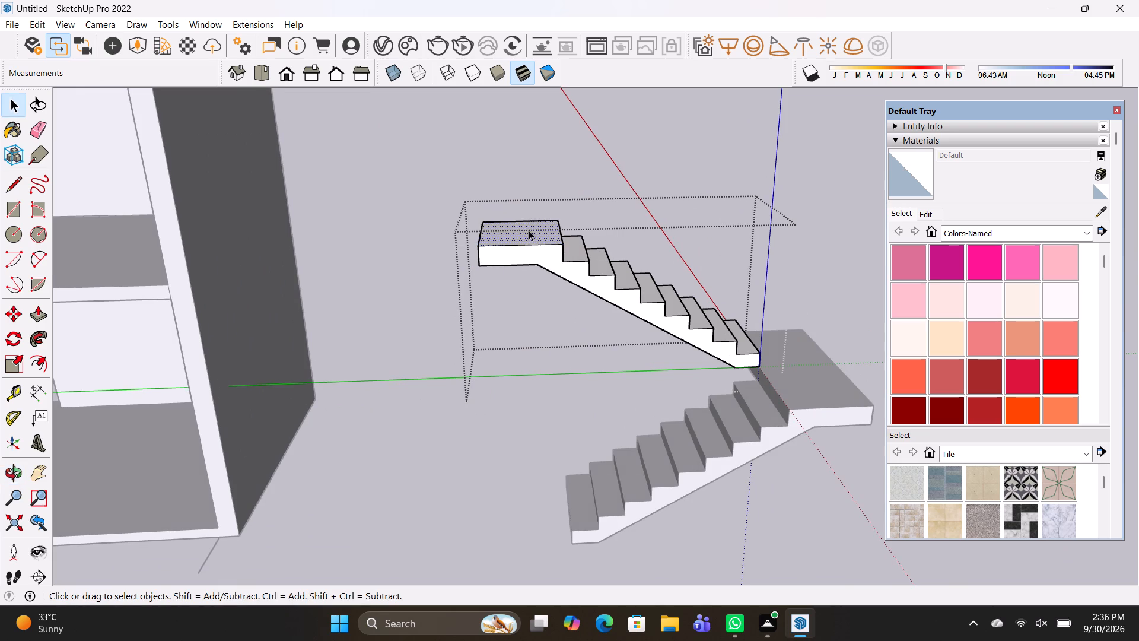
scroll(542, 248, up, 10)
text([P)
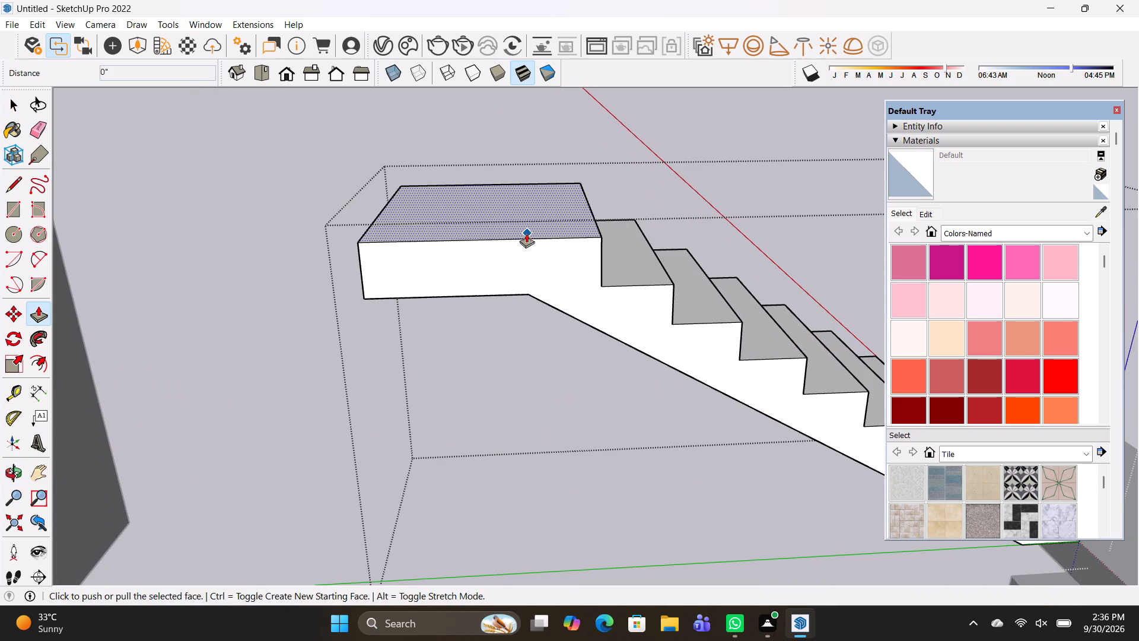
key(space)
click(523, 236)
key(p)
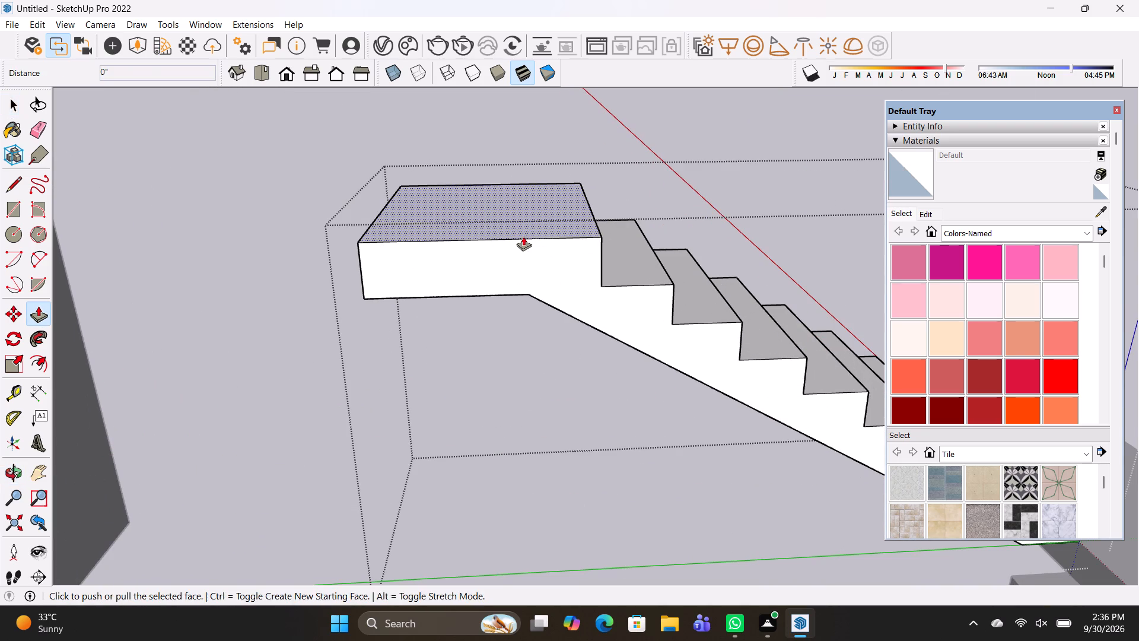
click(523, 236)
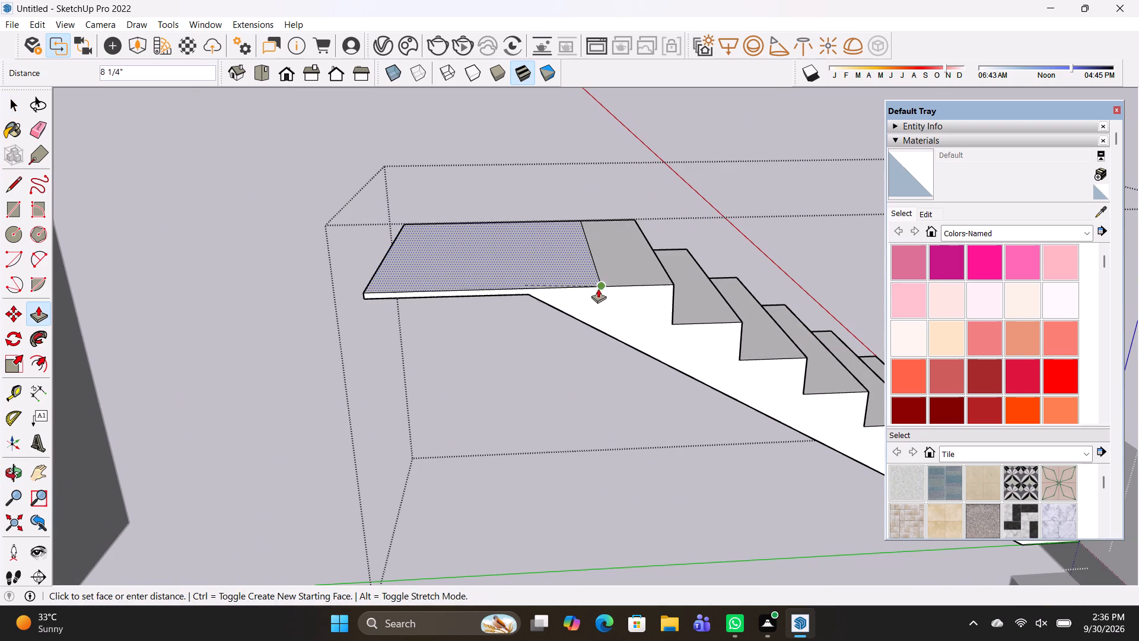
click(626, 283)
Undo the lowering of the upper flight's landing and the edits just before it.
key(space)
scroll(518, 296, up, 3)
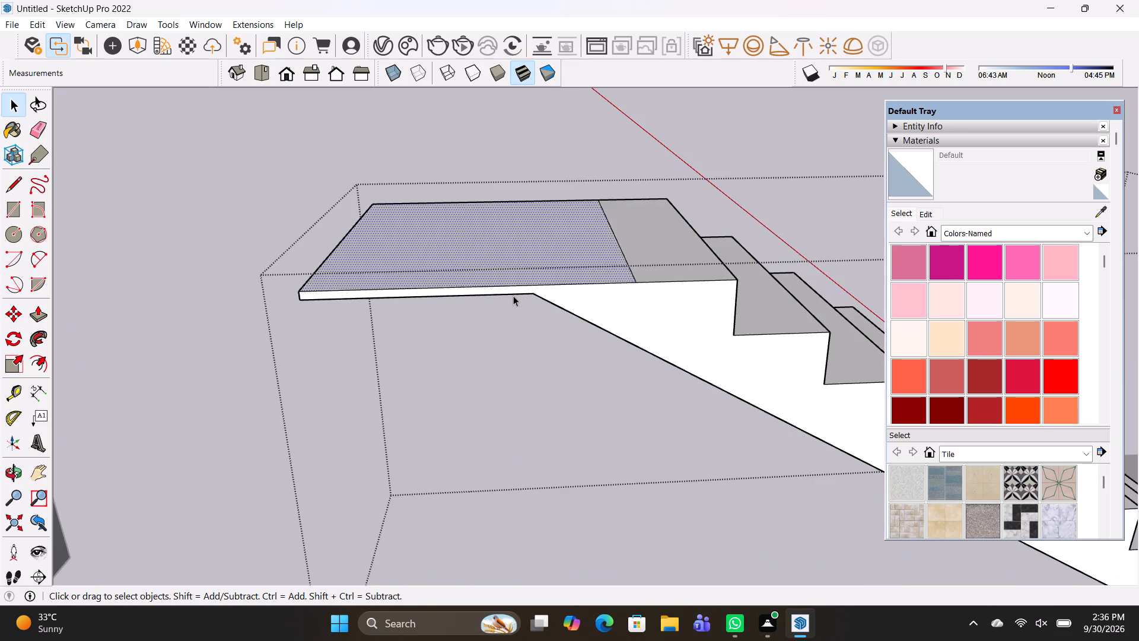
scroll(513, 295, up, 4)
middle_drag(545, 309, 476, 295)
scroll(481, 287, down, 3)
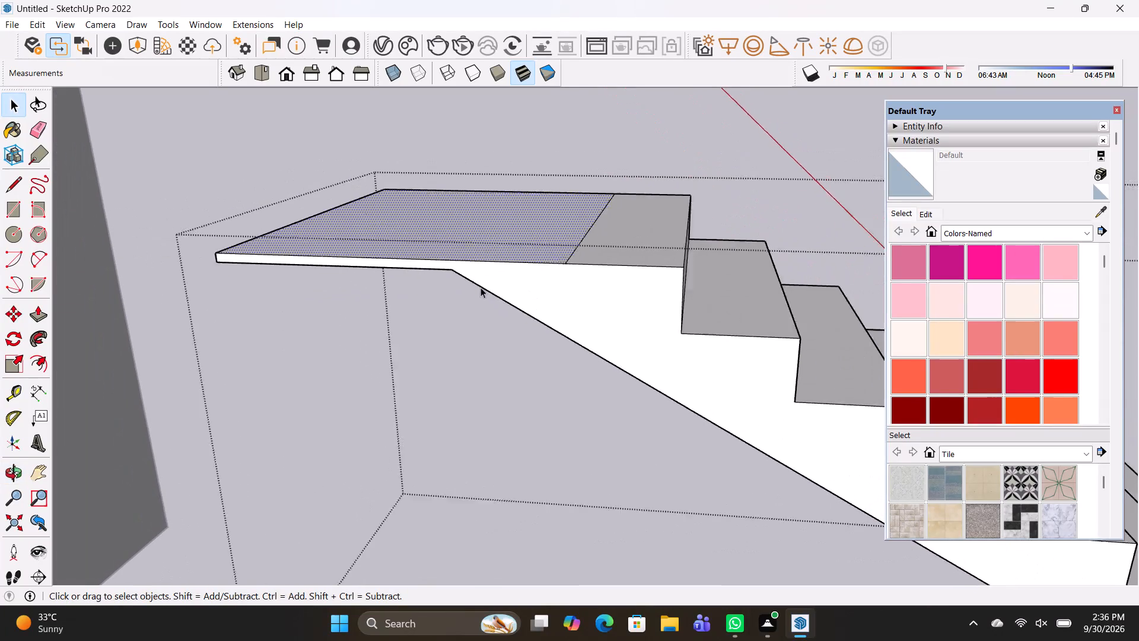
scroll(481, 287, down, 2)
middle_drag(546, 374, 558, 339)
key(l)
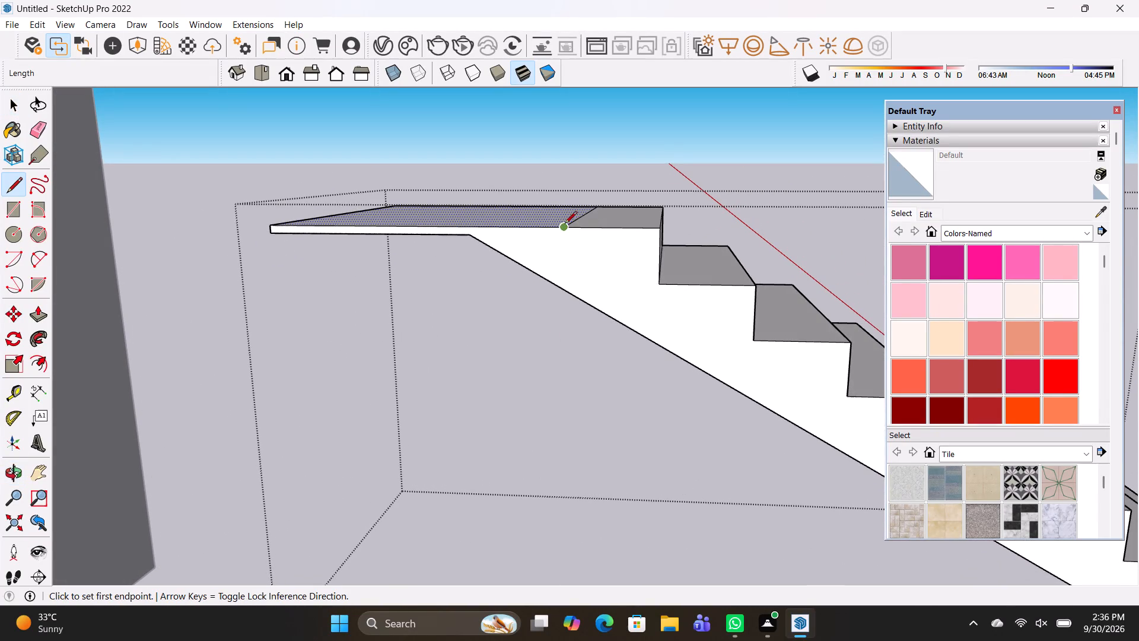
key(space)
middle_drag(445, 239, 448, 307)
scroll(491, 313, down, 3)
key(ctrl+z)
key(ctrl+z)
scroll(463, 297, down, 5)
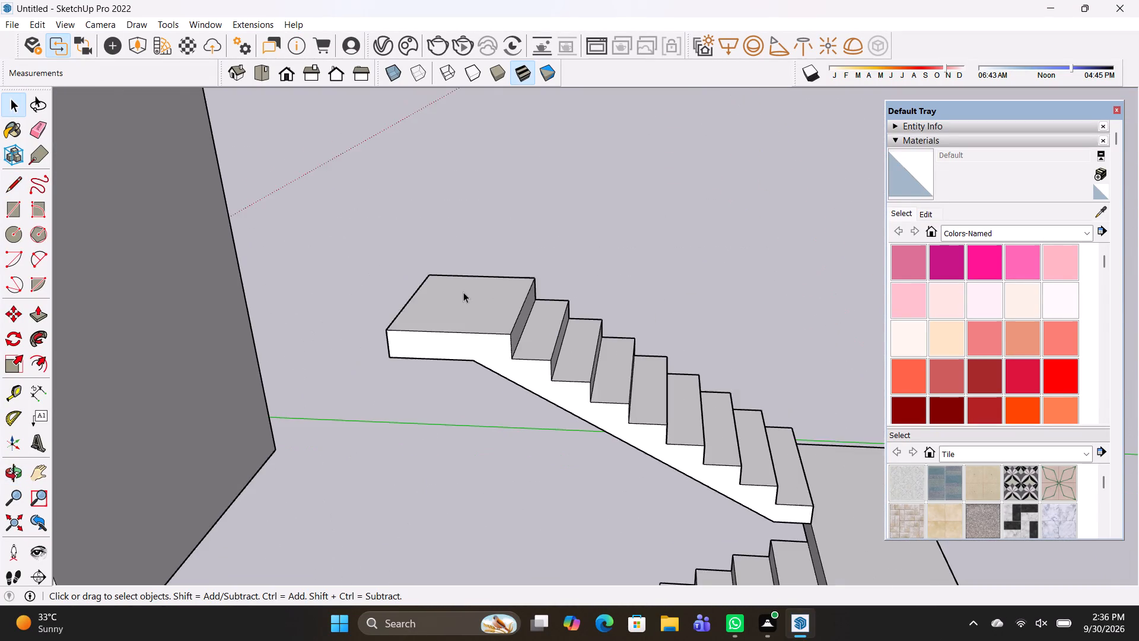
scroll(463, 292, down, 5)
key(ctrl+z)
Delete the upper flight, keeping only the lower flight with its landing.
click(598, 385)
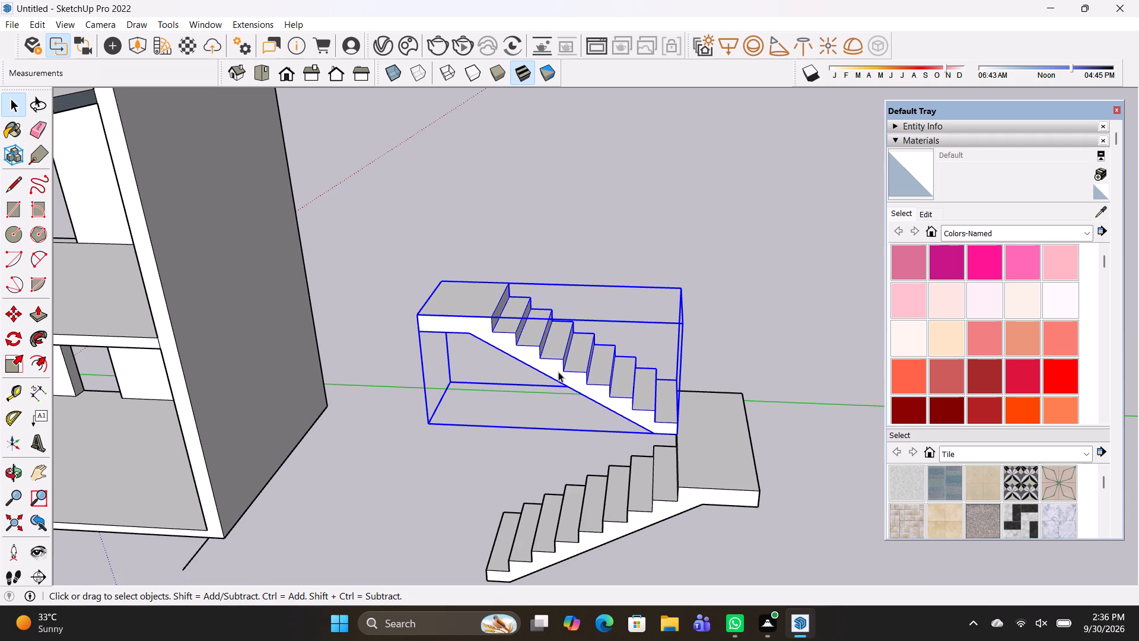
key(Delete)
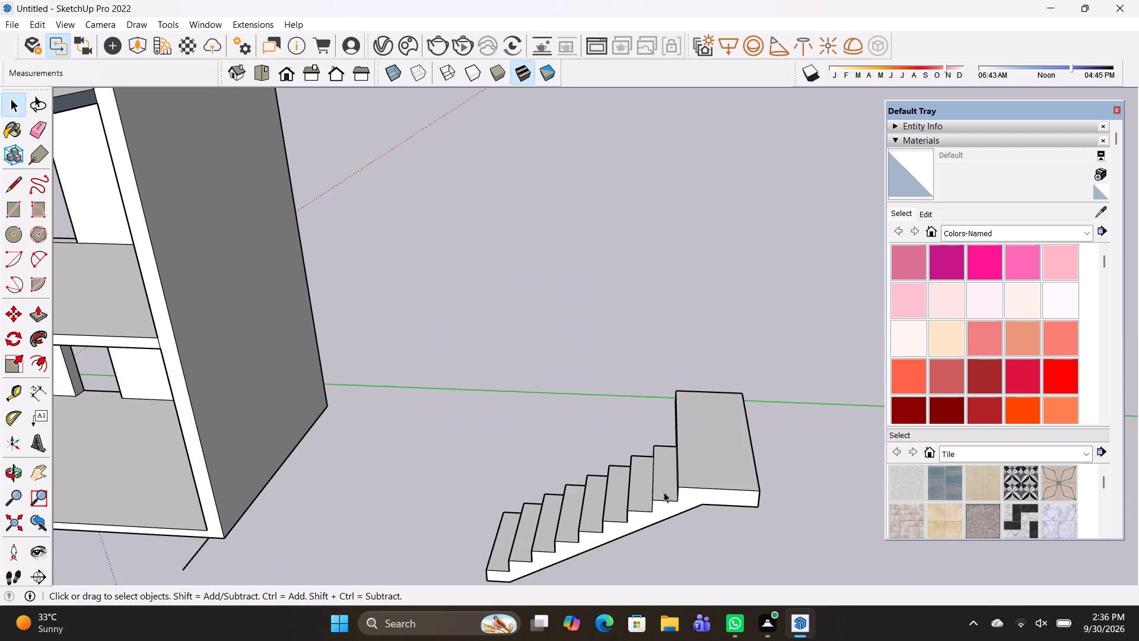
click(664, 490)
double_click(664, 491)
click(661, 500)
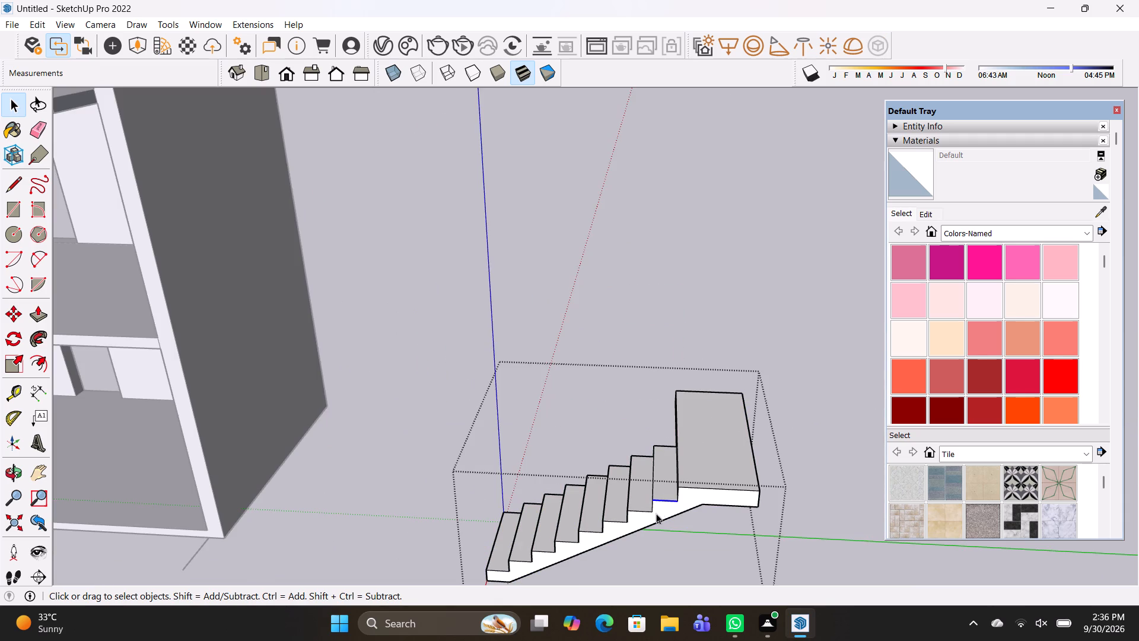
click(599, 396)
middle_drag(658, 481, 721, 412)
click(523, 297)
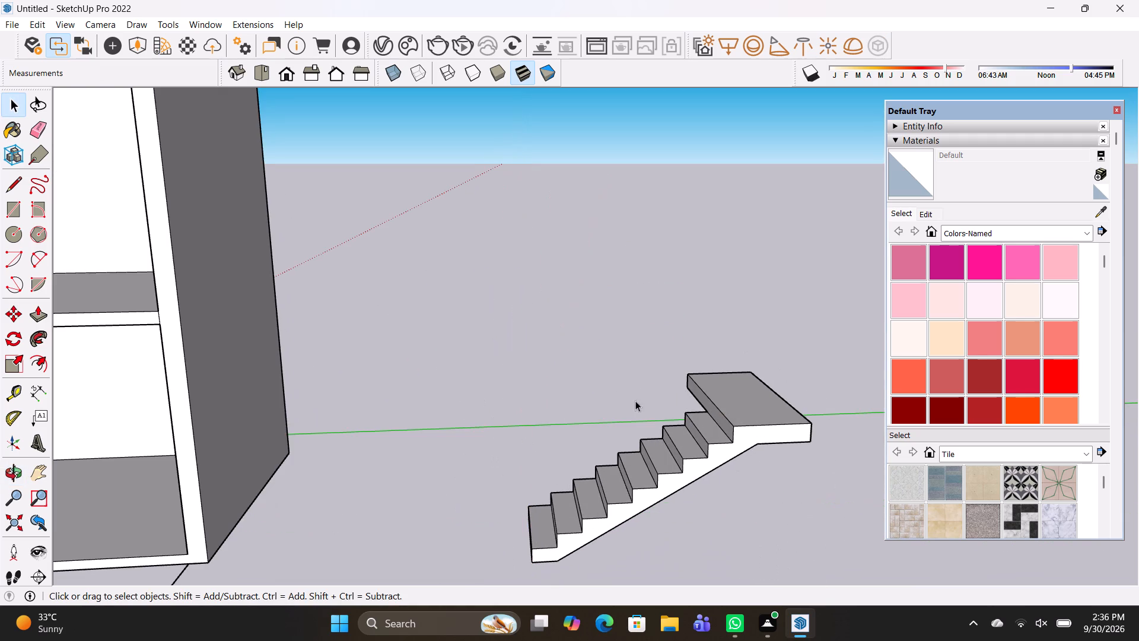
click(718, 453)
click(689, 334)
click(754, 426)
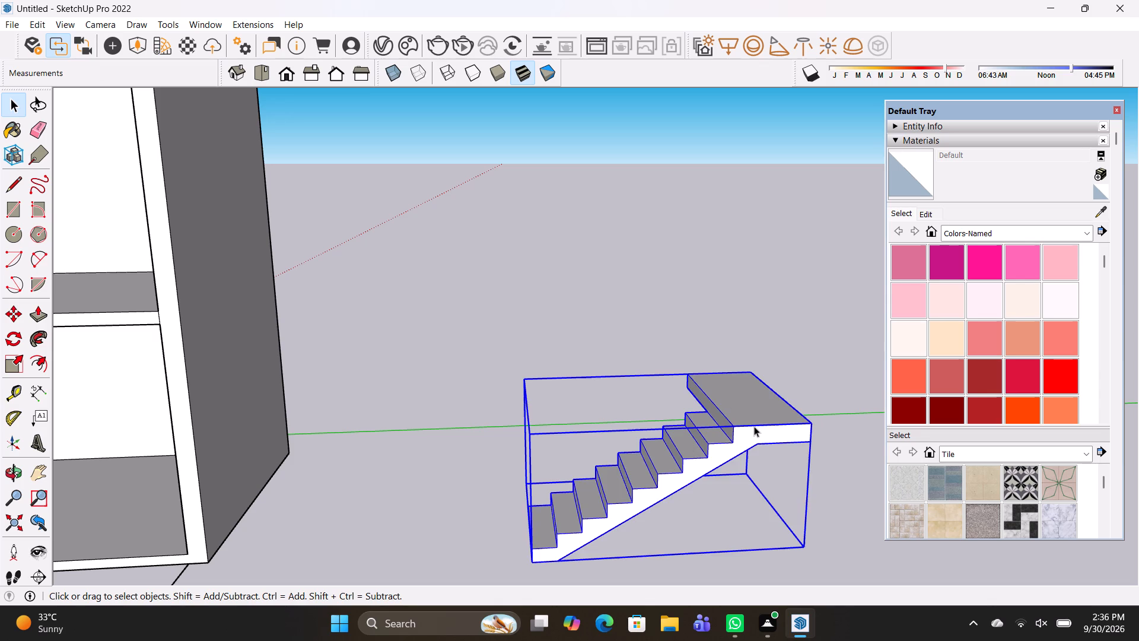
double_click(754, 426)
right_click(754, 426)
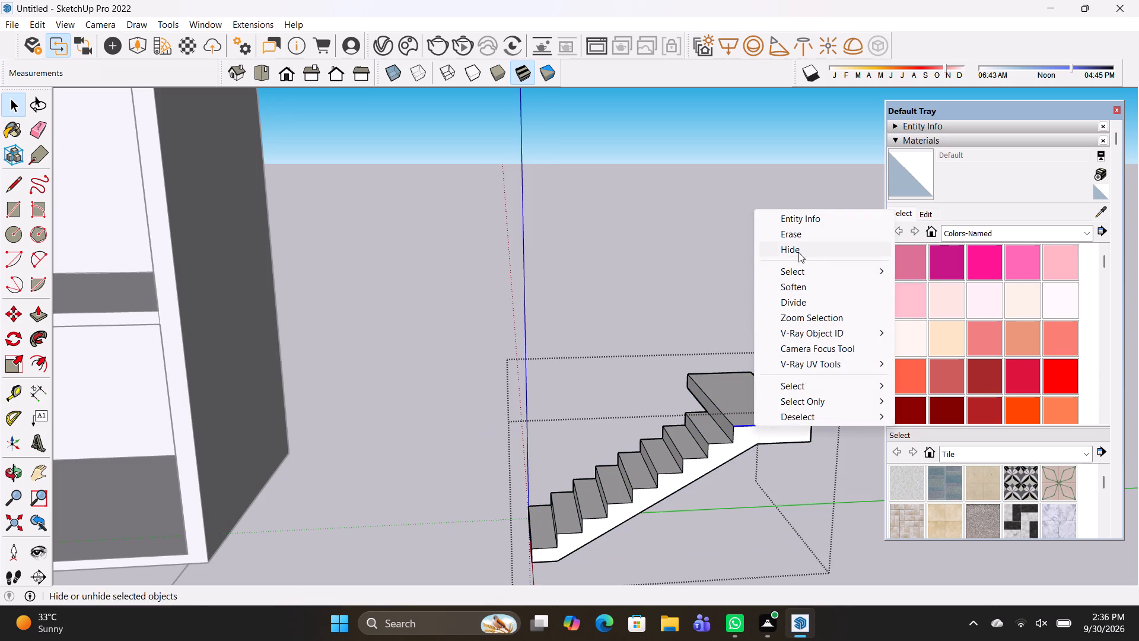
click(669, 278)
Explode the lower flight's group into loose geometry.
click(726, 437)
right_click(726, 437)
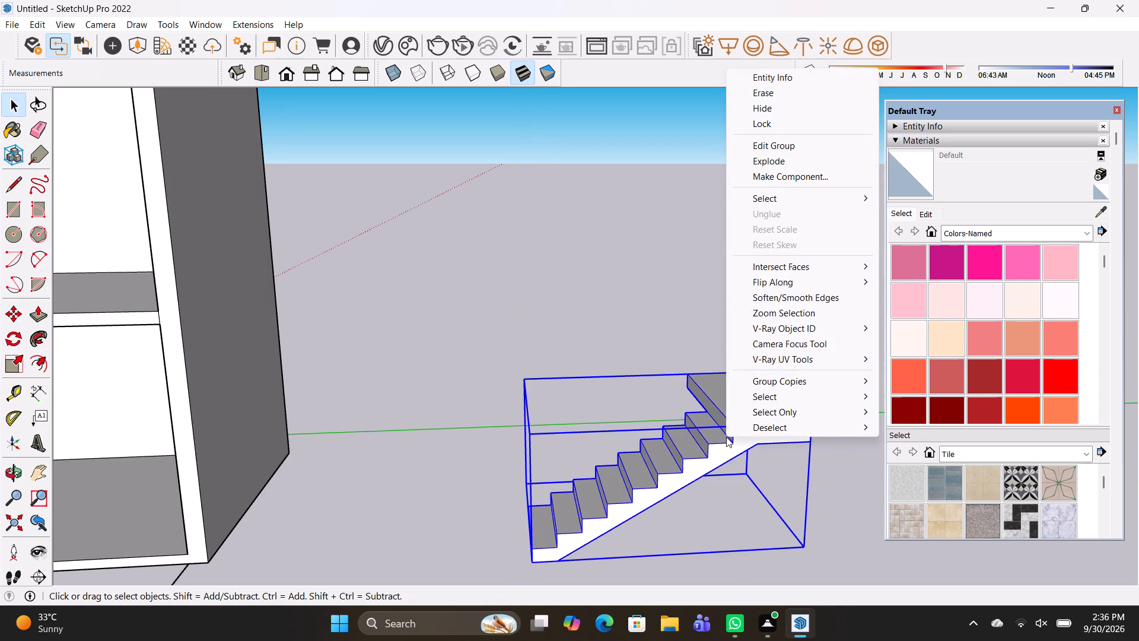
click(799, 166)
Draw a line about 3' 5" long across the landing's side face, from the top step's inner corner to the landing's far end.
click(742, 420)
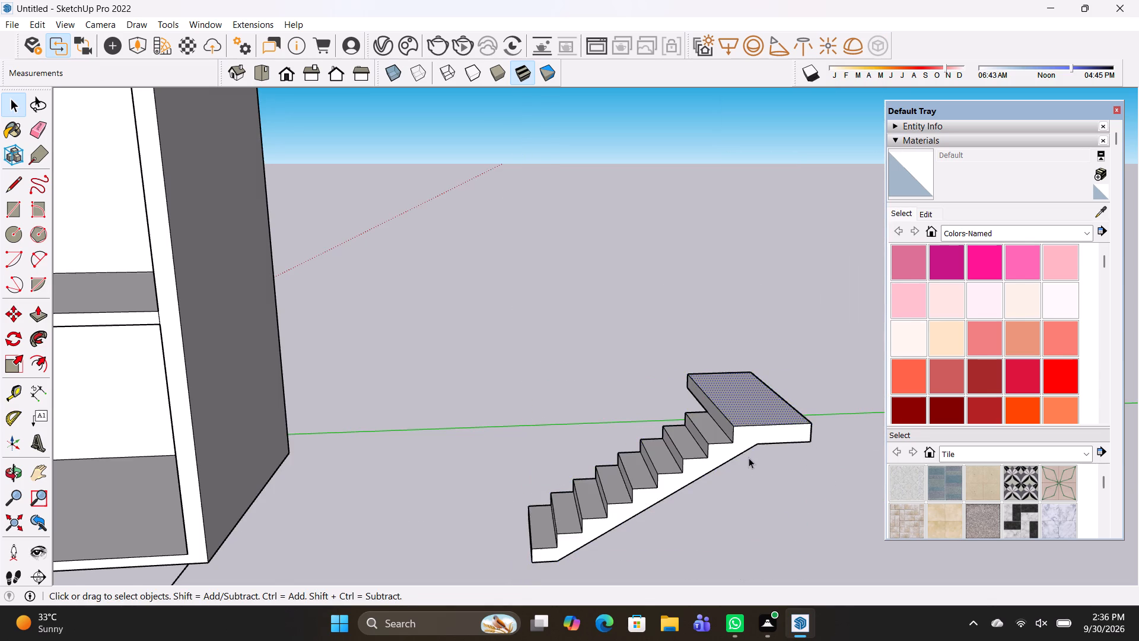
scroll(750, 462, up, 3)
middle_drag(750, 462, 734, 394)
scroll(727, 407, up, 3)
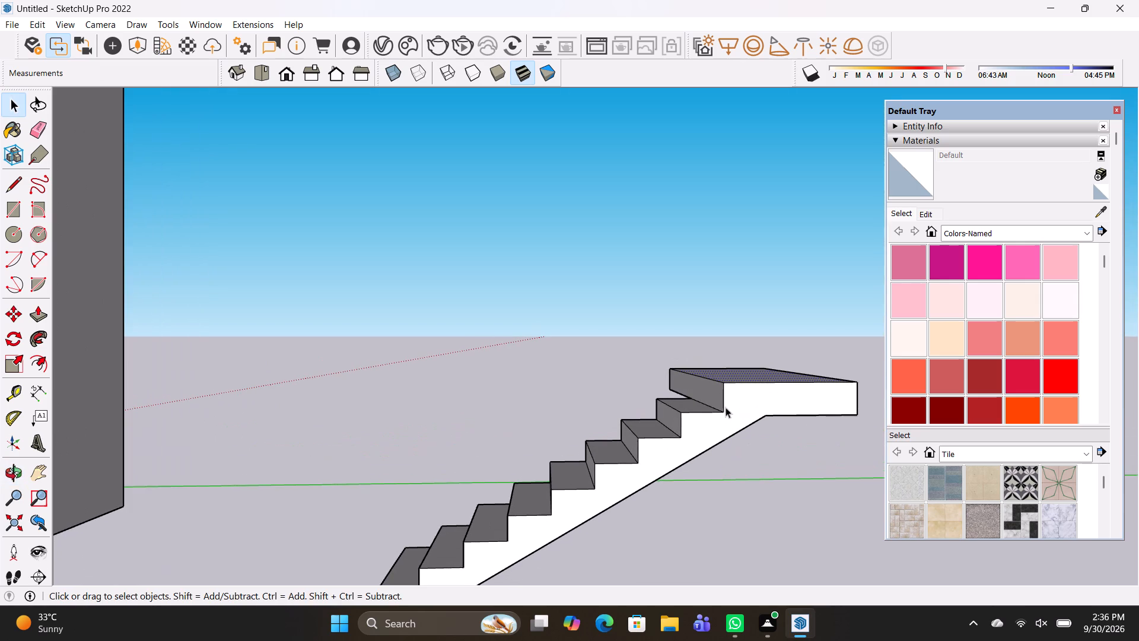
key(l)
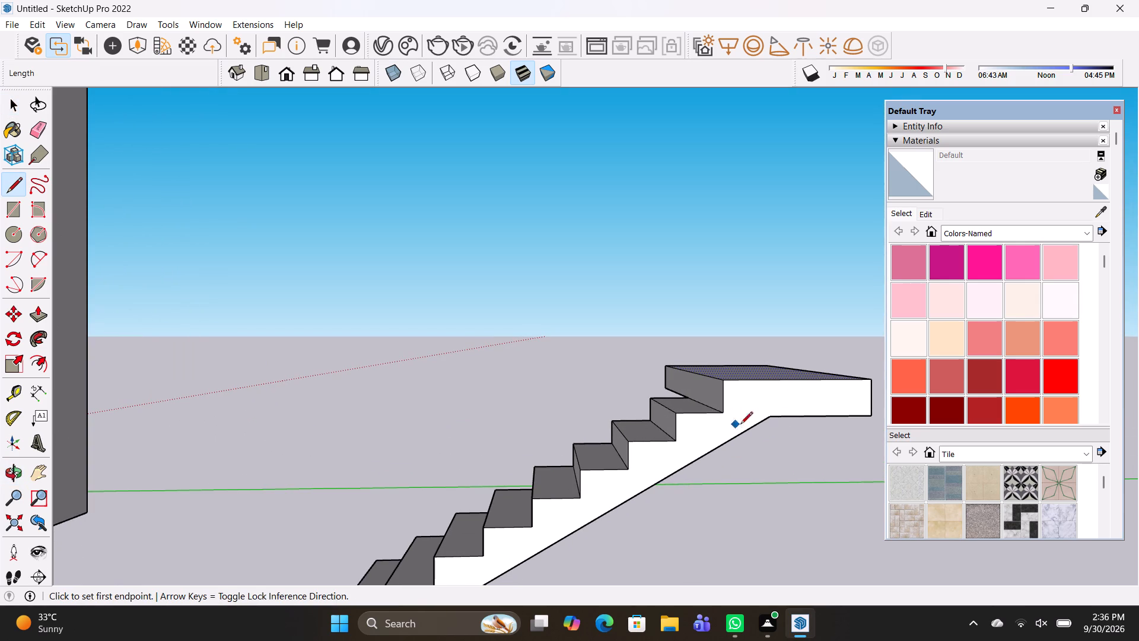
click(721, 414)
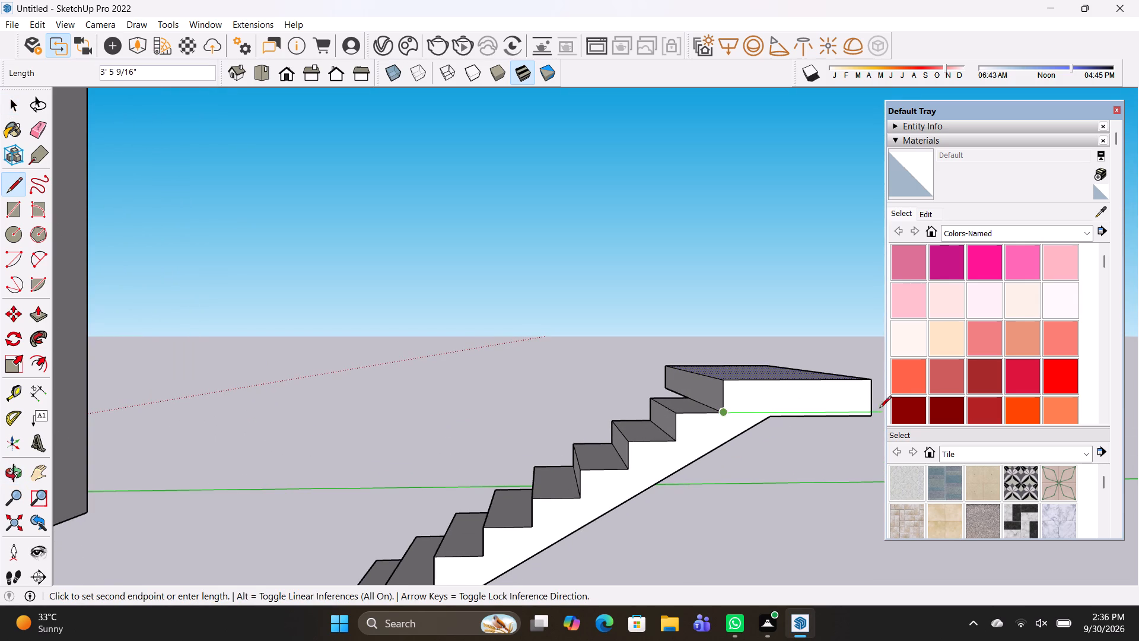
click(876, 411)
scroll(839, 426, up, 3)
middle_drag(838, 426, 784, 412)
scroll(685, 411, up, 3)
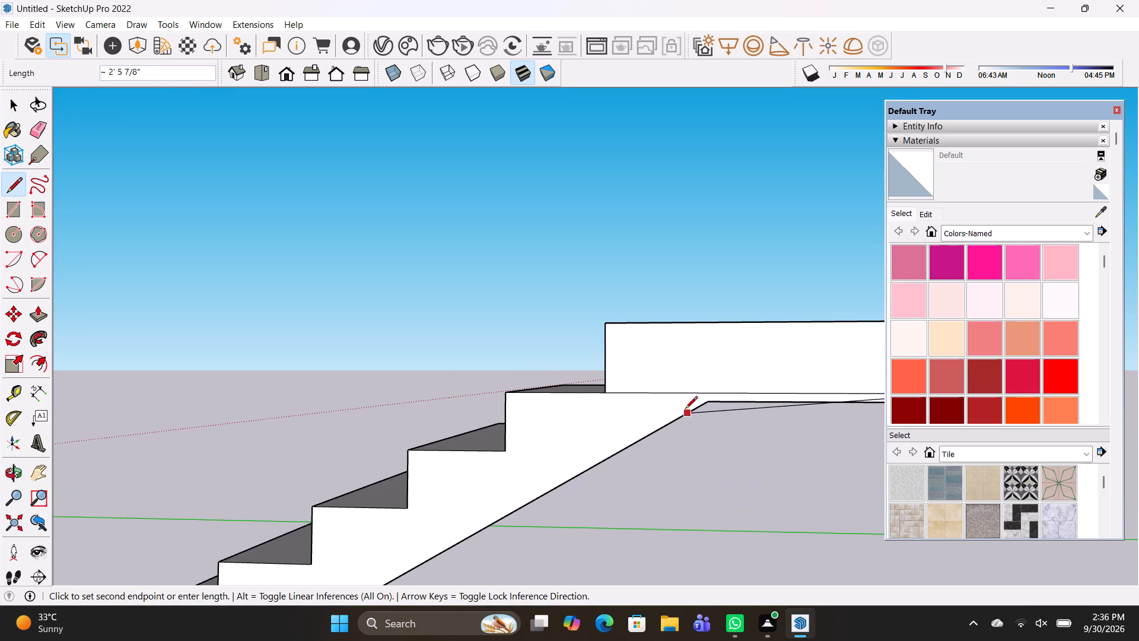
key(space)
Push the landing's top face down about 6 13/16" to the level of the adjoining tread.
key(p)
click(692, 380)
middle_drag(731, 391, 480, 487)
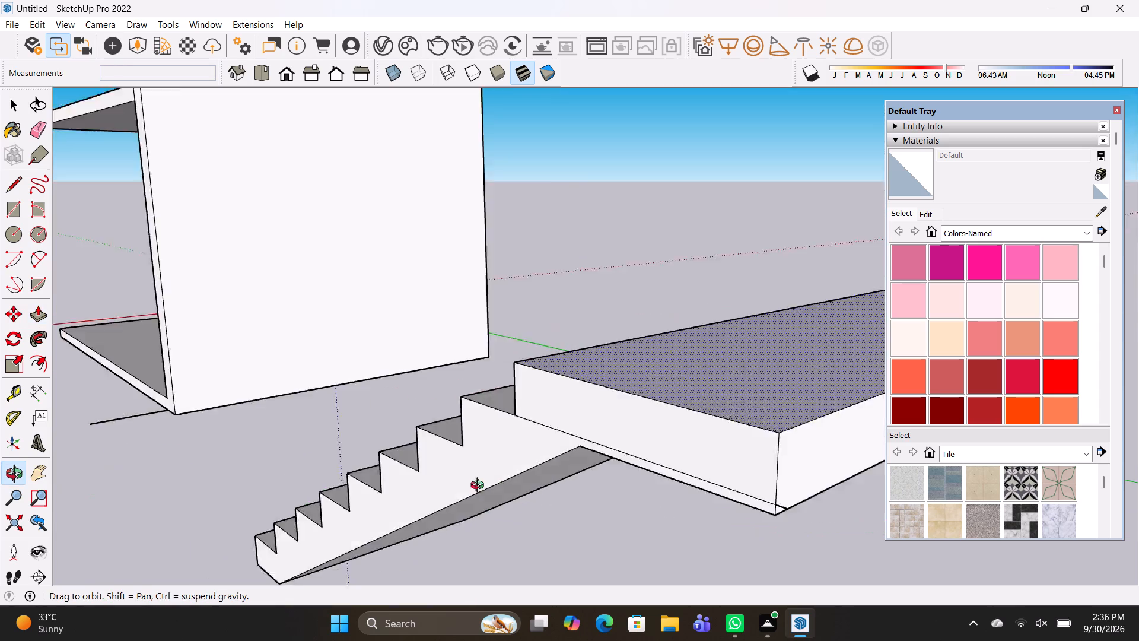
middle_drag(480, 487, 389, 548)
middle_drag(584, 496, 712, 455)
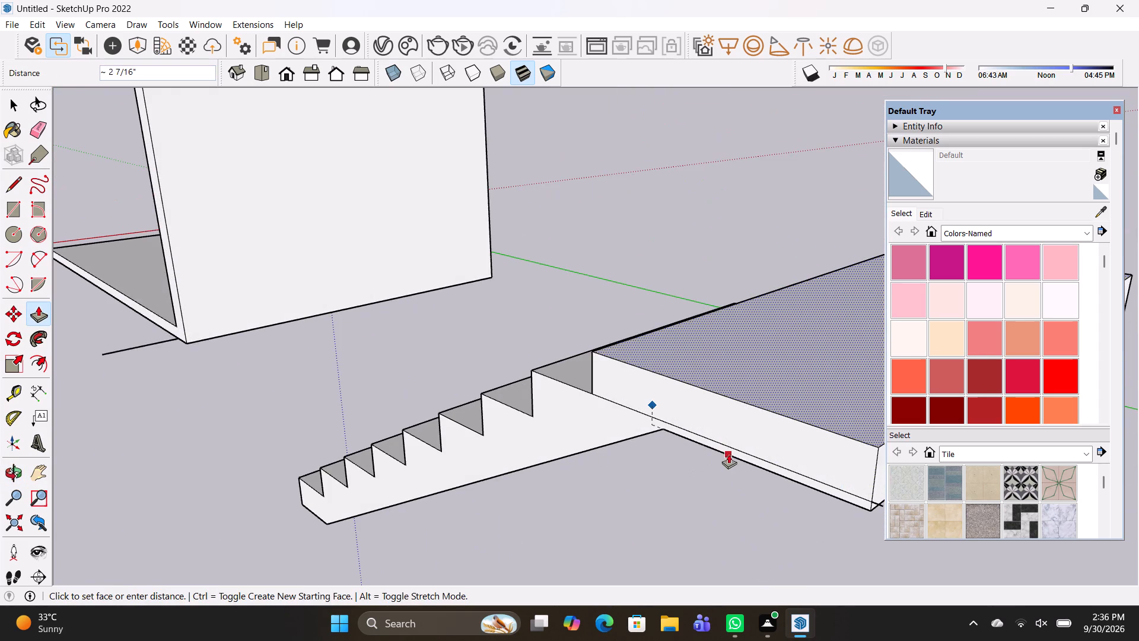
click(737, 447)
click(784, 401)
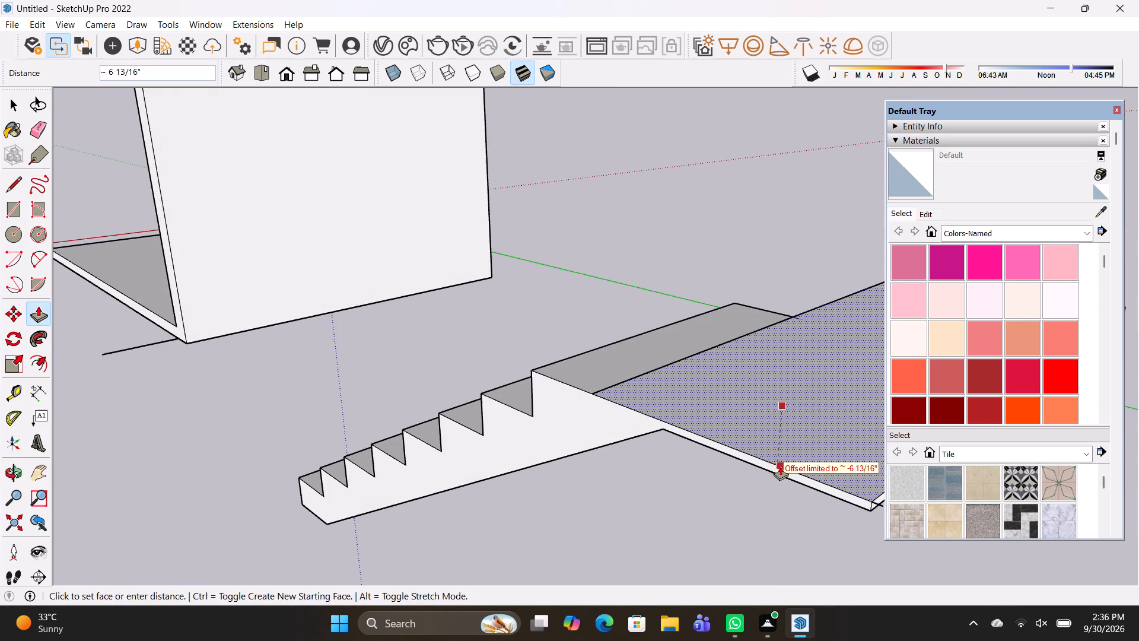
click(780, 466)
Undo the landing and upper-flight edits back to the lower flight's flat side profile, before it was extruded.
middle_drag(781, 496, 859, 495)
scroll(800, 462, down, 3)
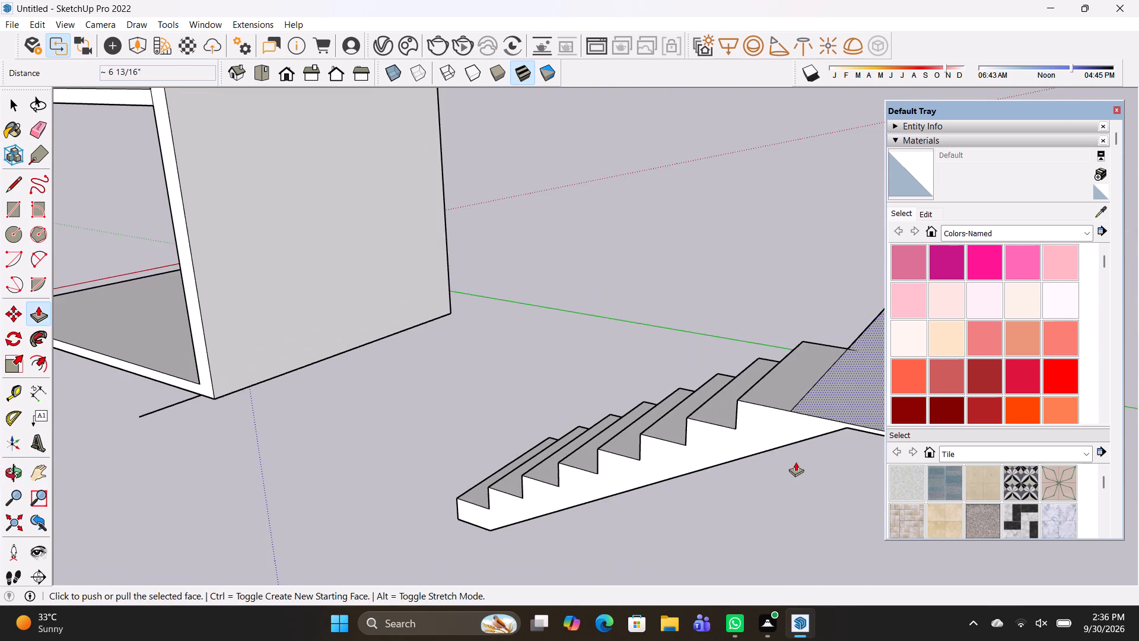
shift+middle_drag(795, 461, 523, 423)
key(ctrl+z)
key(ctrl+z)
key(ctrl+z)
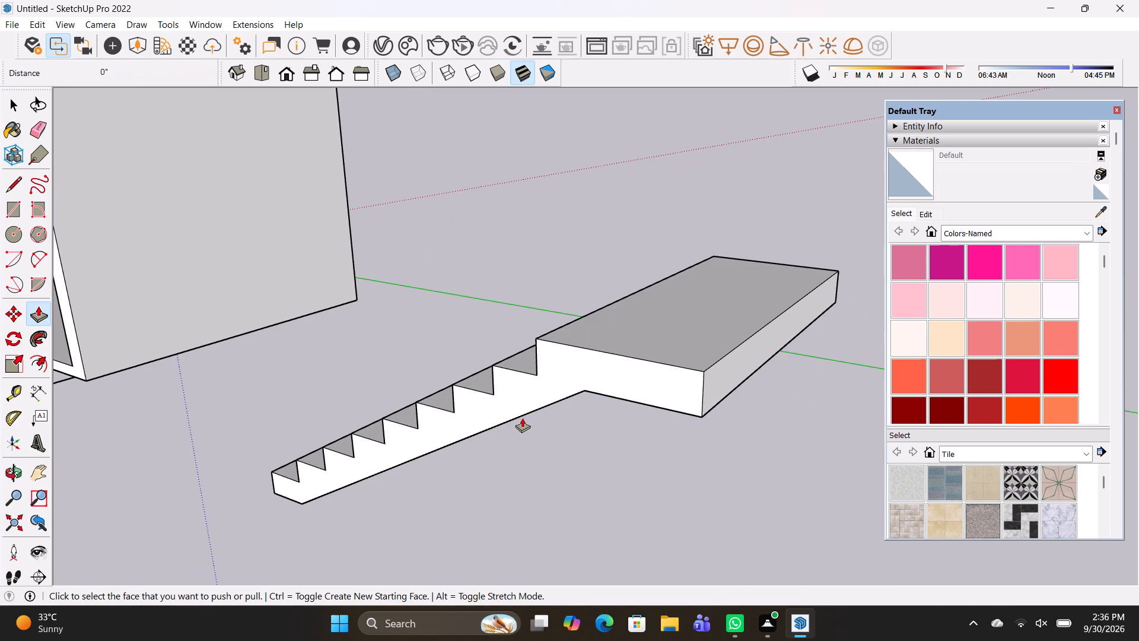
key(ctrl+z)
key(ctrl+z)
key(ctrl+z)
key(ctrl+z)
key(ctrl+z)
key(ctrl+z)
key(ctrl+z)
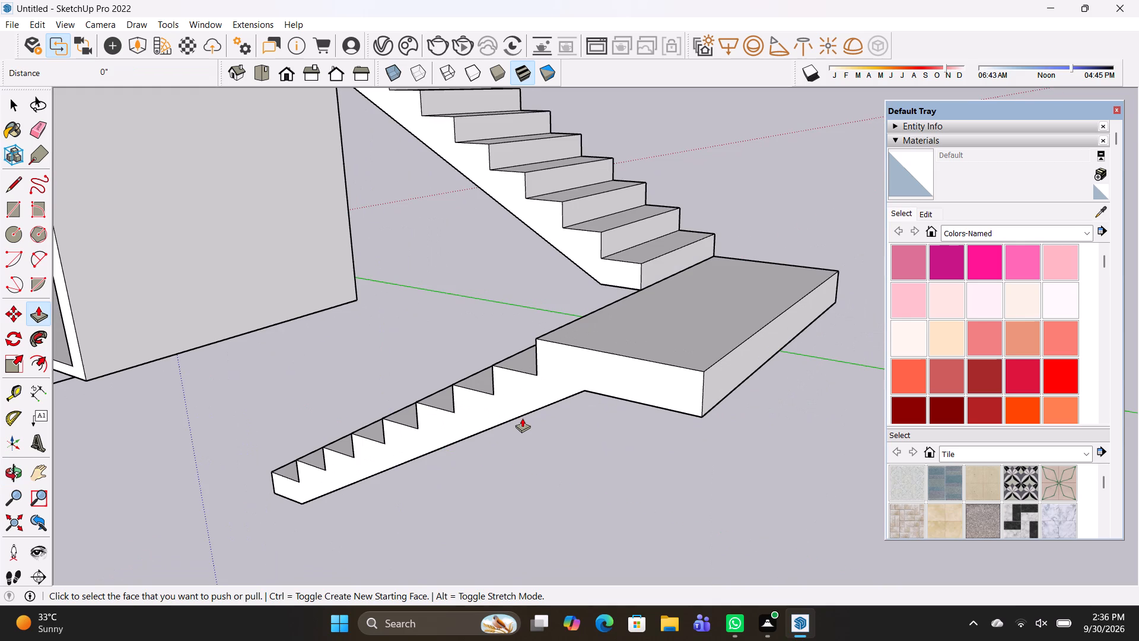
key(ctrl+z)
key(ctrl+z)
key(ctrl+z)
key(ctrl+z)
key(ctrl+z)
key(ctrl+z)
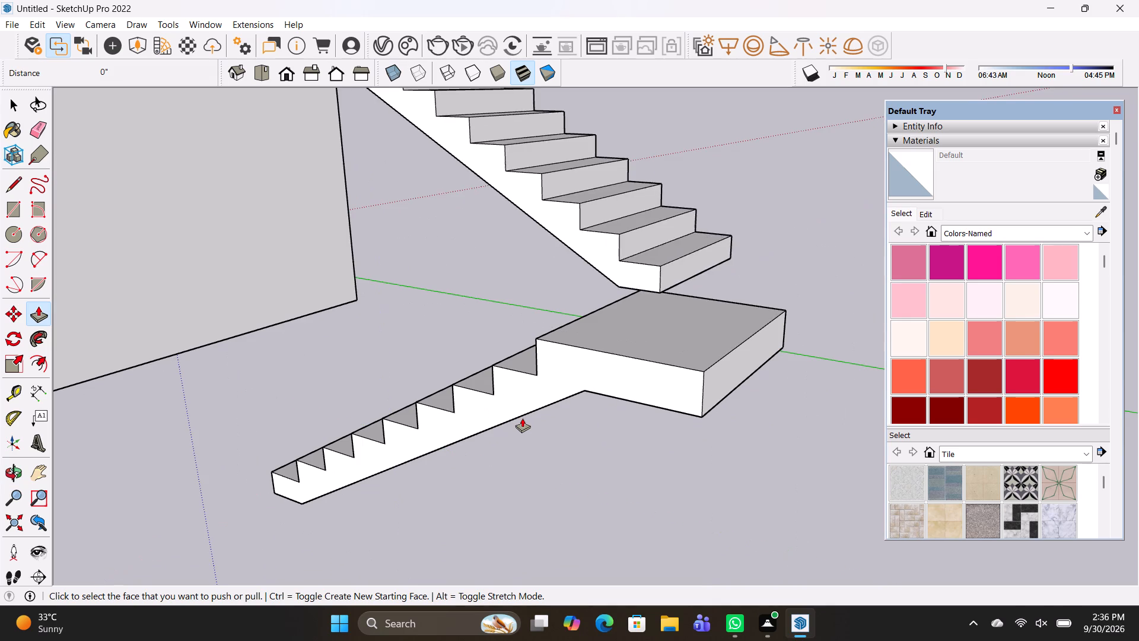
key(ctrl+z)
key(ctrl+z)
key(ctrl+z)
key(ctrl+z)
key(ctrl+z)
key(ctrl+z)
key(ctrl+z)
key(ctrl+z)
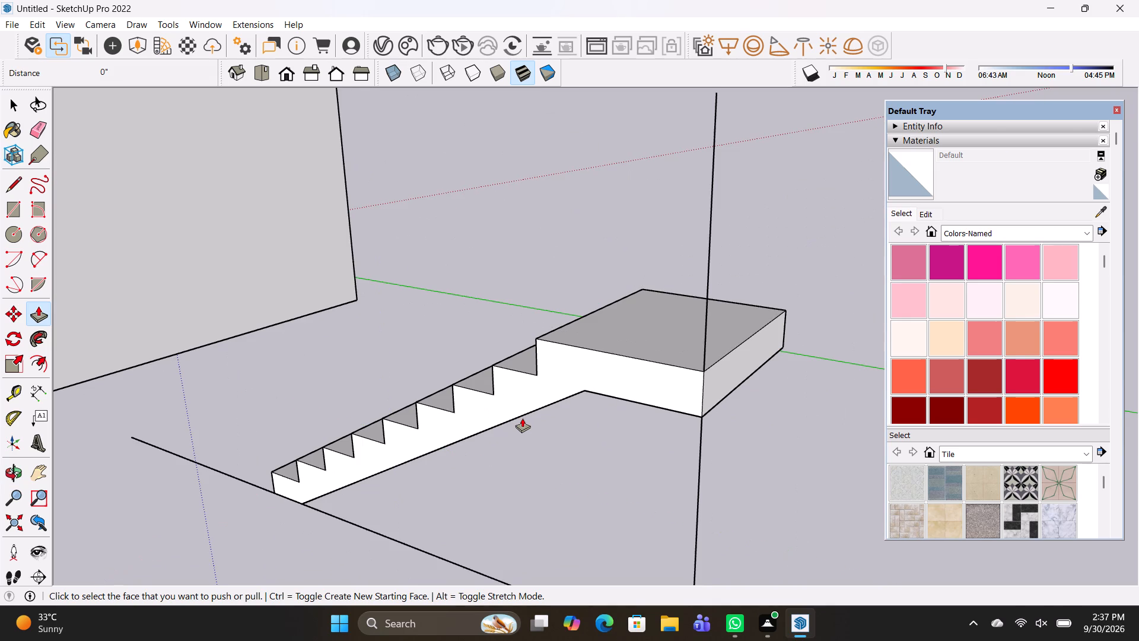
key(ctrl+z)
key(ctrl+z)
key(ctrl+z)
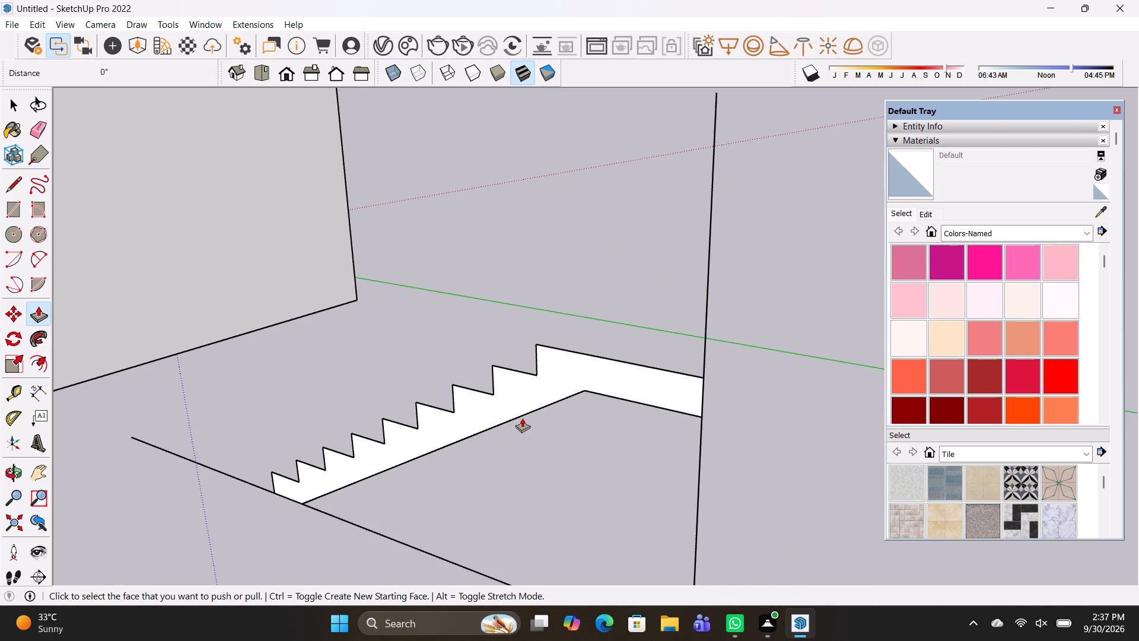
Draw an 8" vertical line across the profile from the soffit's corner up to the landing's top edge.
middle_drag(433, 469, 539, 470)
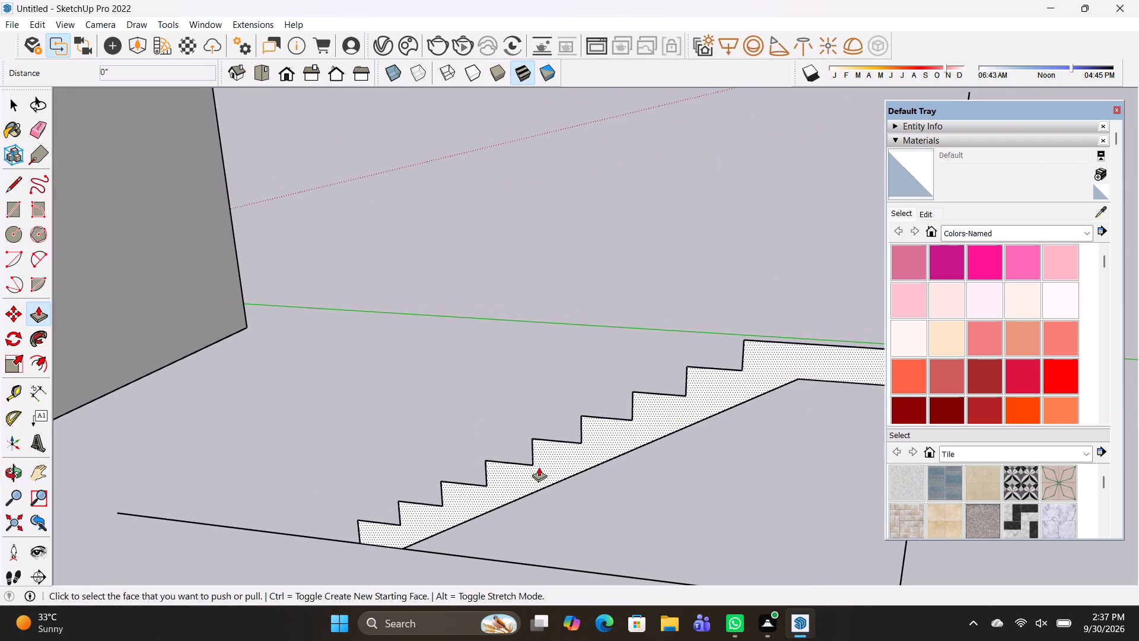
key(l)
click(796, 376)
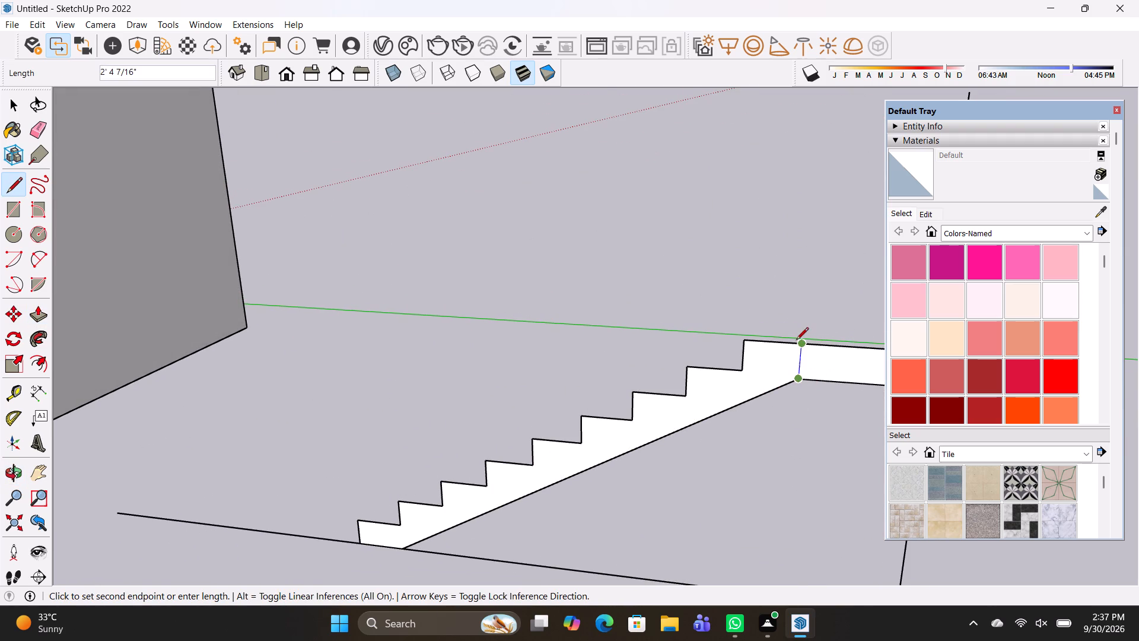
scroll(799, 344, up, 4)
middle_drag(803, 347, 812, 313)
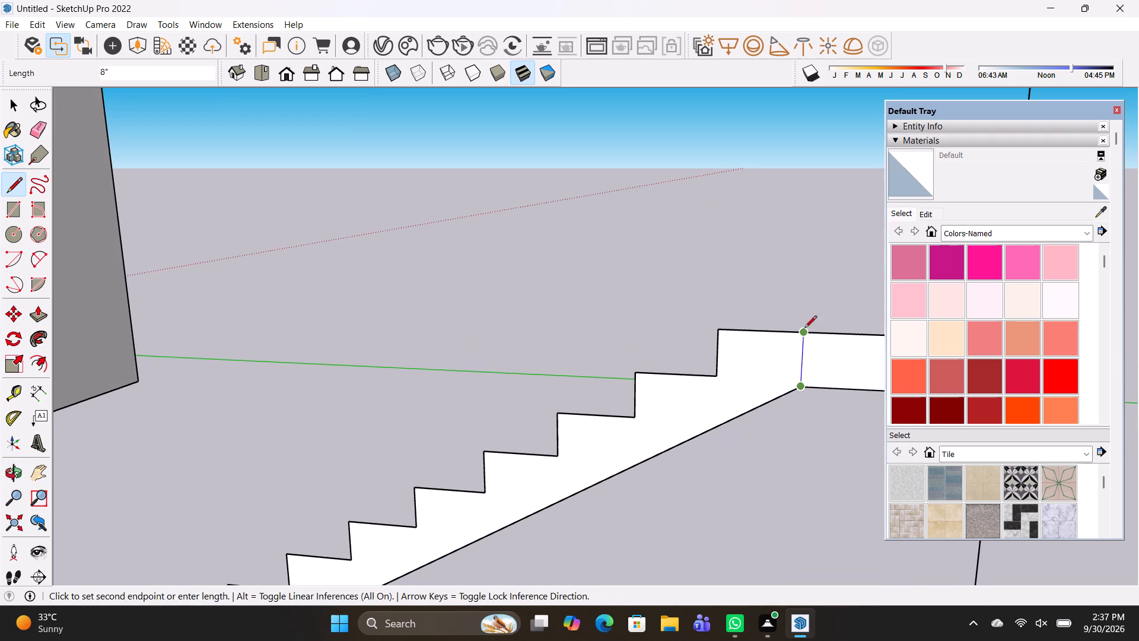
click(800, 328)
middle_drag(818, 380, 829, 431)
Extrude the stepped part of the profile 4', leaving out the landing strip.
key(space)
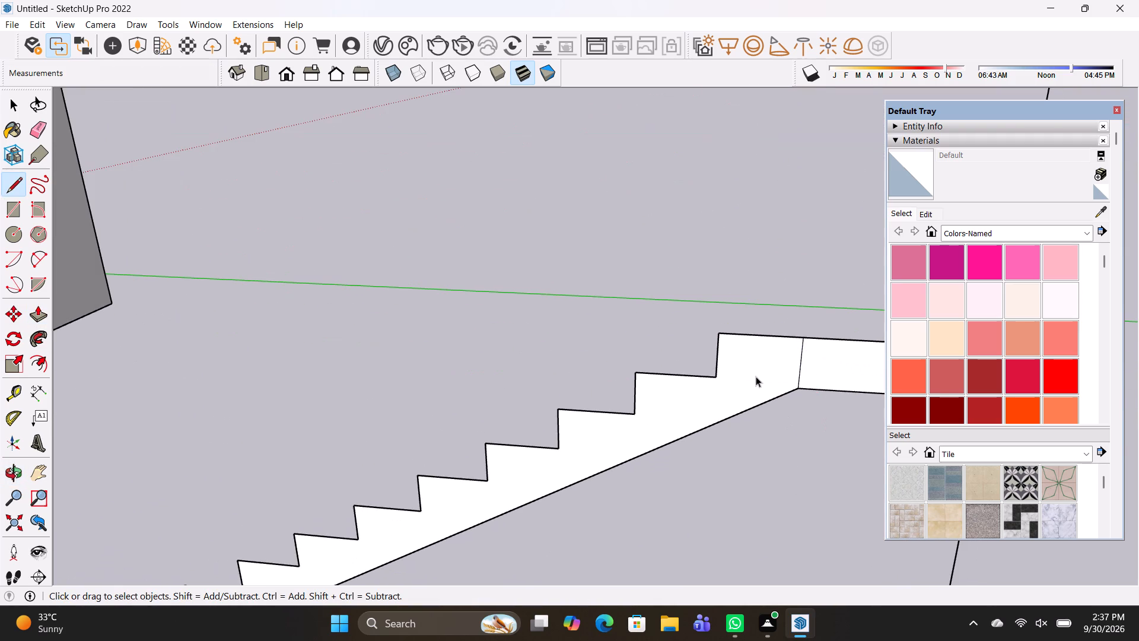
click(756, 376)
key(p)
click(756, 376)
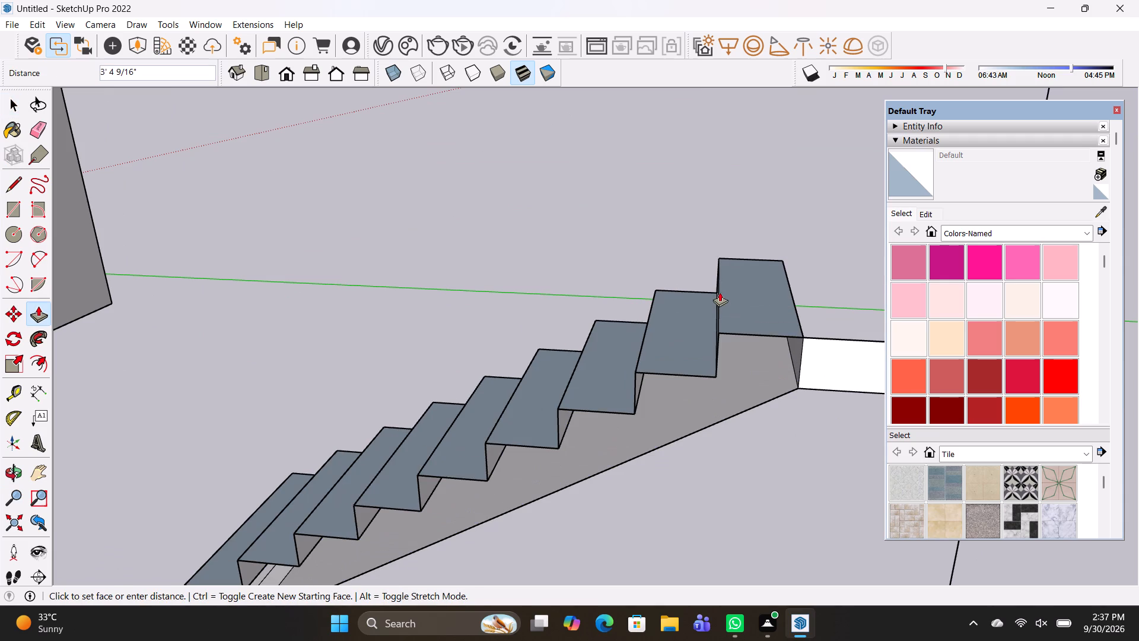
middle_drag(720, 292, 743, 363)
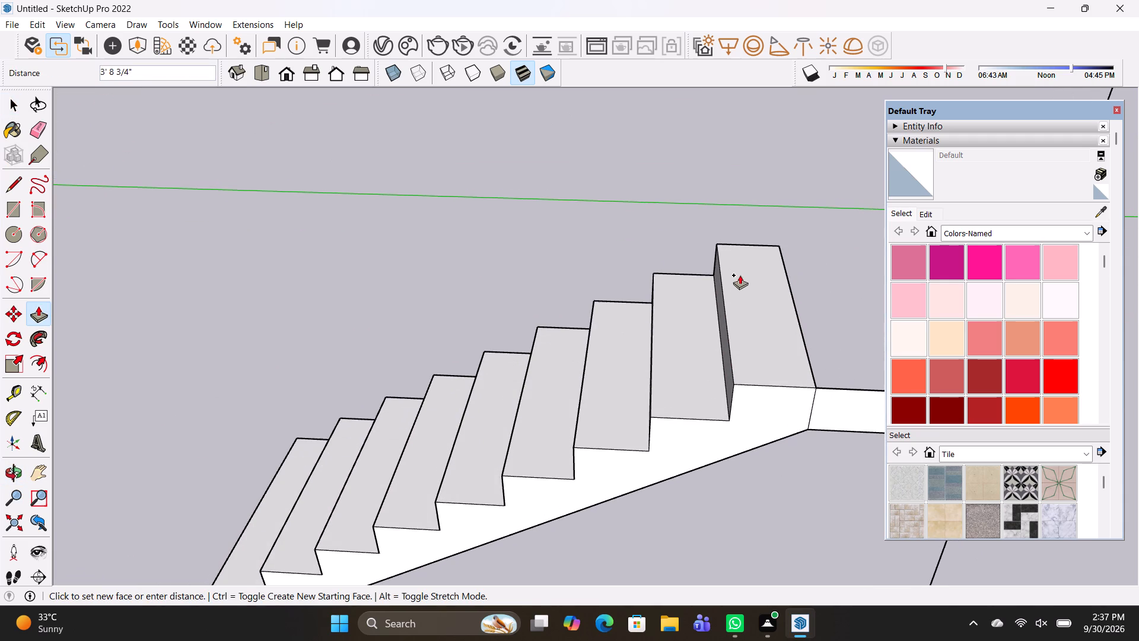
text(4')
key(Return)
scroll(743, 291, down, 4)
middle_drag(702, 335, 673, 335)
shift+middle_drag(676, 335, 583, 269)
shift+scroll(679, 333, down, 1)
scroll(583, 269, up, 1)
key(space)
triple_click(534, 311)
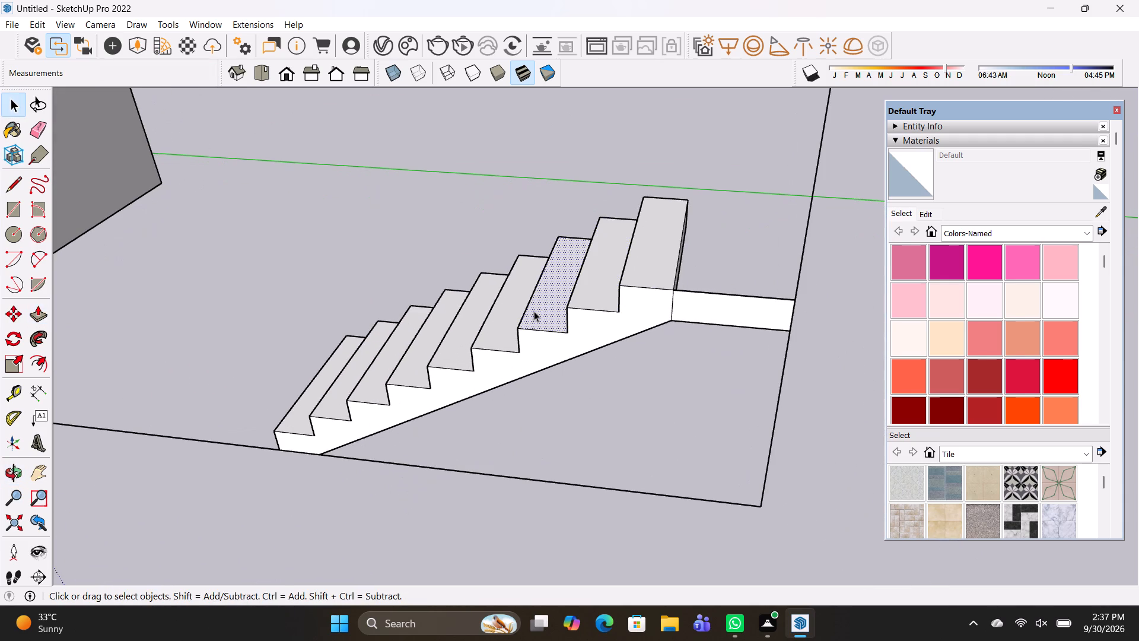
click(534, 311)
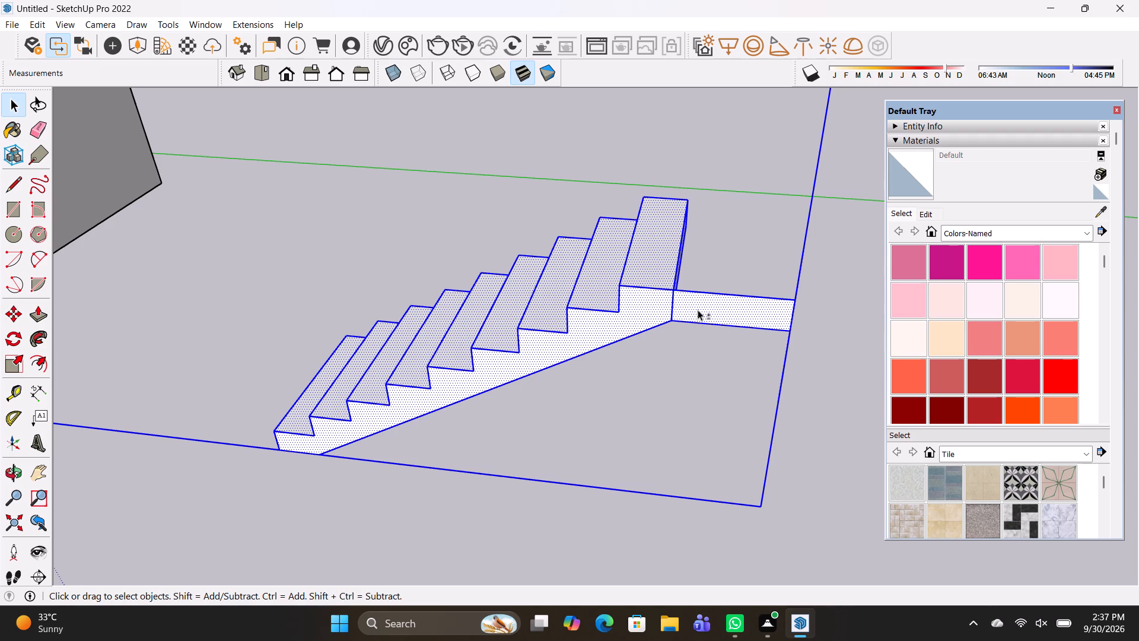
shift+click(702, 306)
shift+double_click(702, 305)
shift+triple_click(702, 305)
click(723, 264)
Erase the top and bottom edges of the flat landing strip beyond the top step.
middle_drag(704, 314, 732, 260)
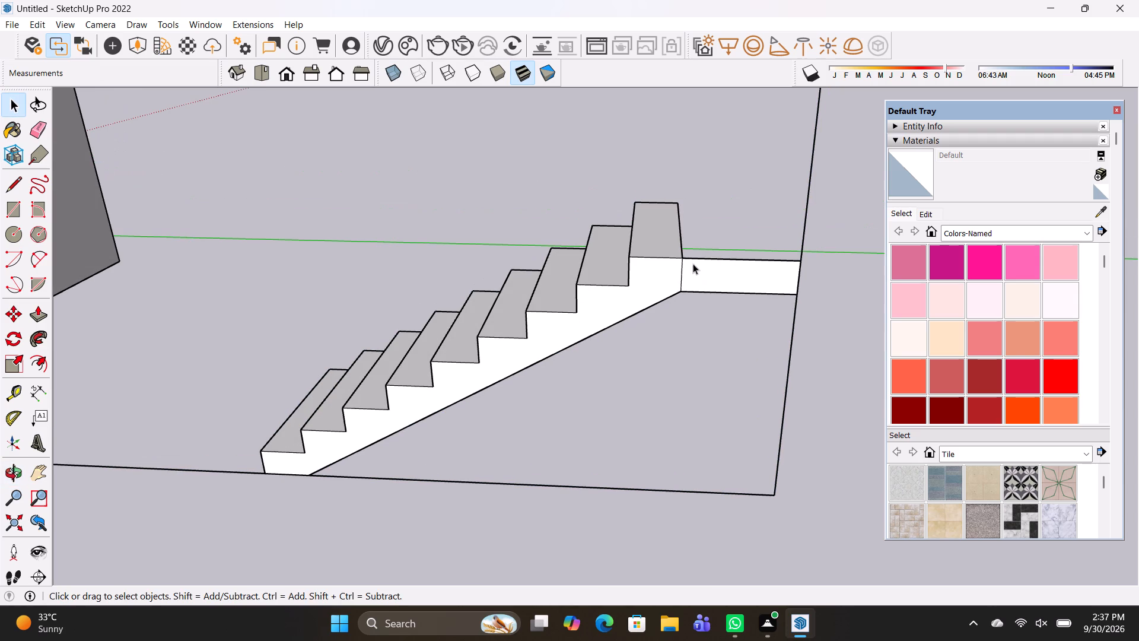
scroll(732, 279, up, 2)
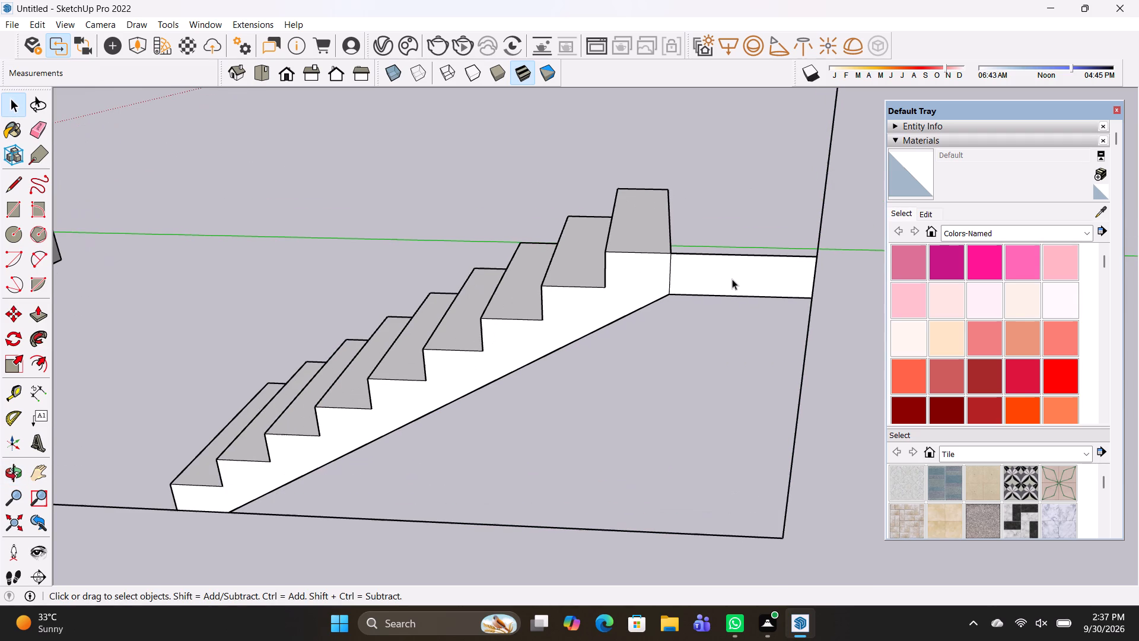
key(space)
key(e)
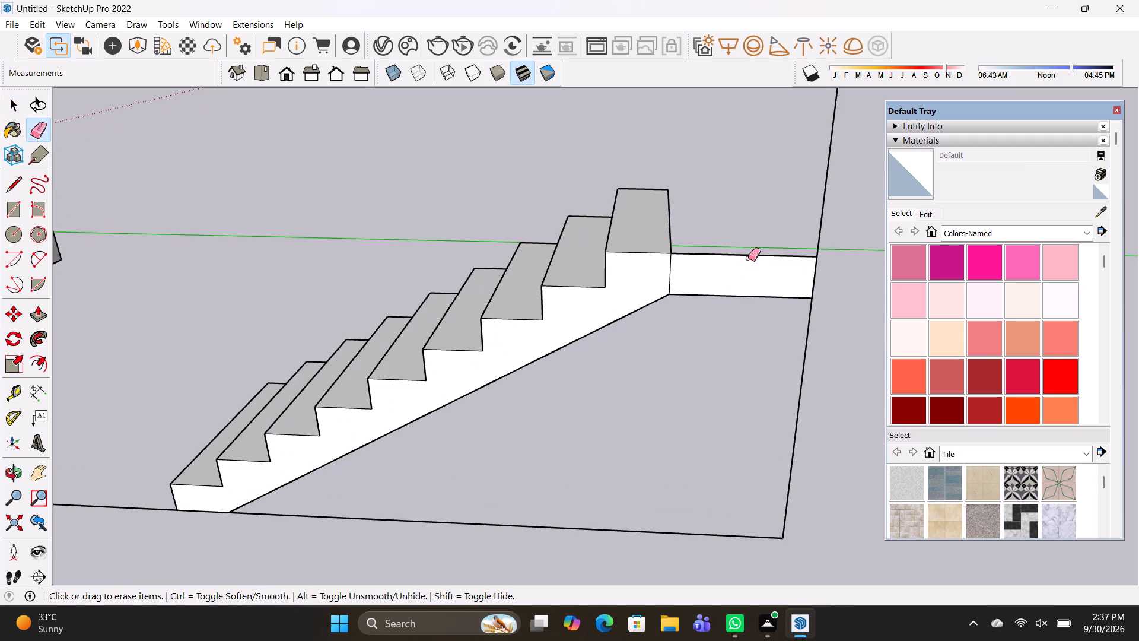
drag(748, 253, 737, 303)
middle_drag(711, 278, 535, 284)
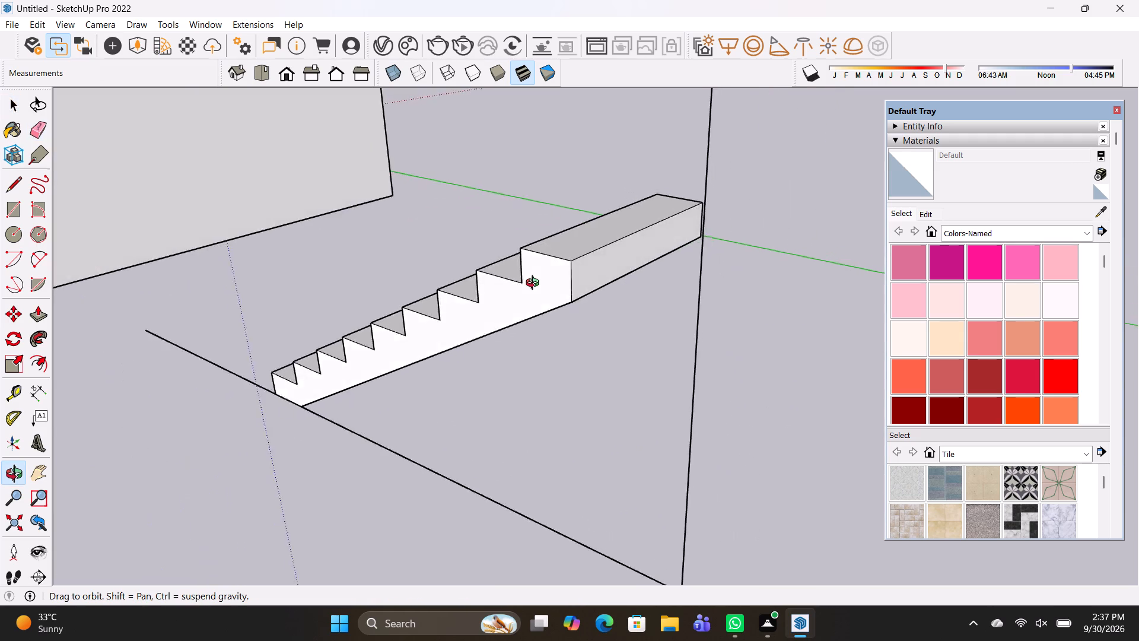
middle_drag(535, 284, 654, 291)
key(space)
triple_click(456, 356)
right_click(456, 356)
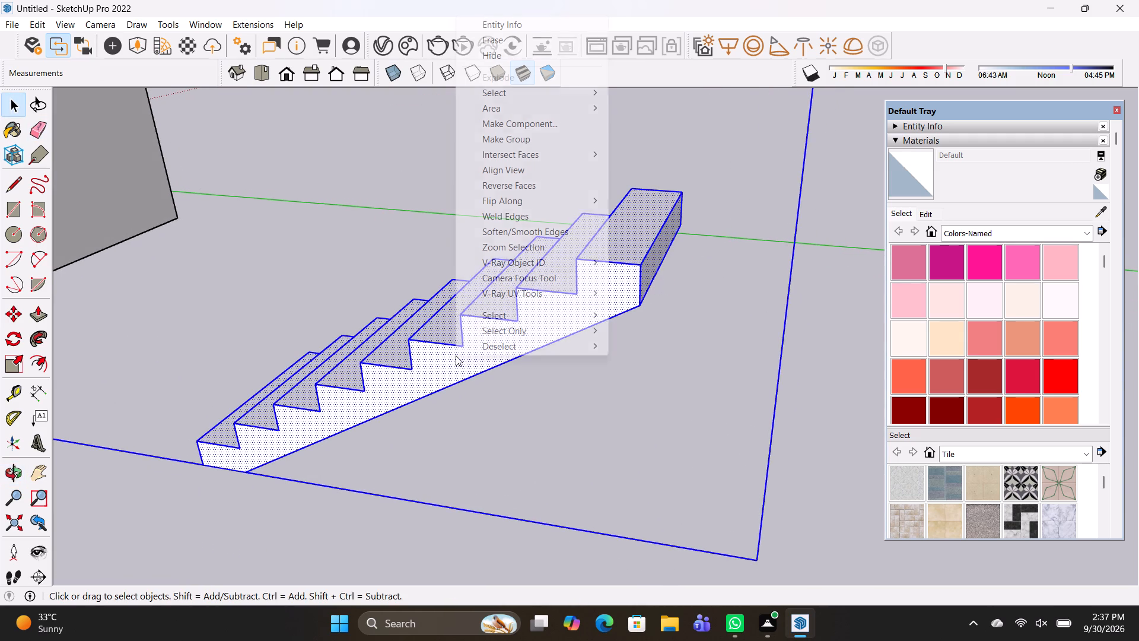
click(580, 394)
Erase the leftover floor line and tall vertical line attached to the flight.
key(e)
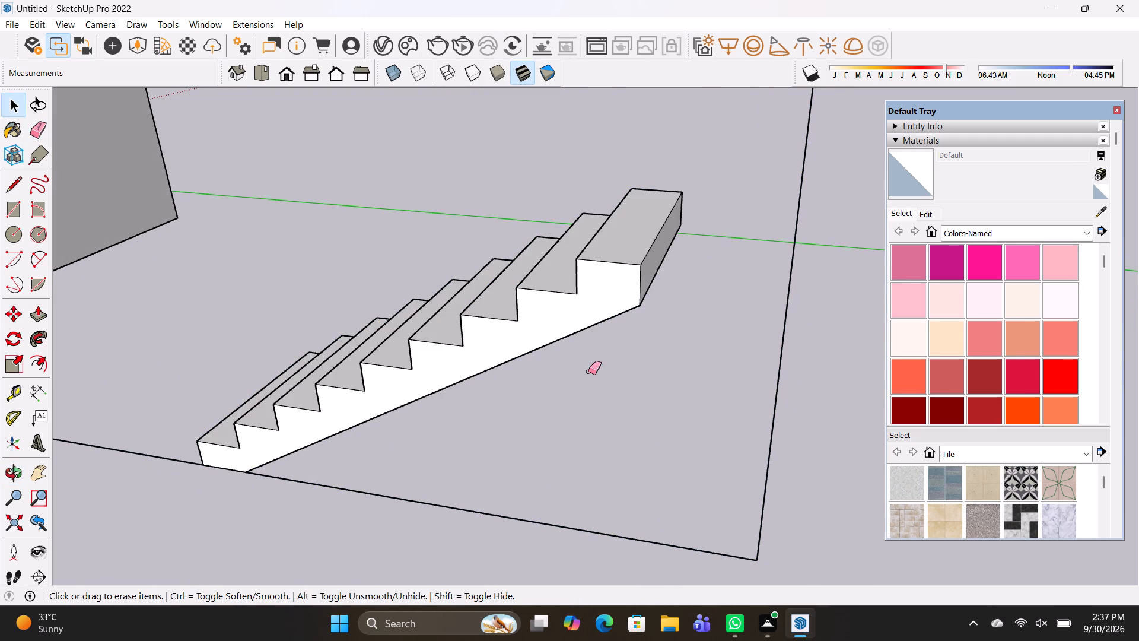
drag(568, 513, 690, 474)
drag(743, 484, 788, 496)
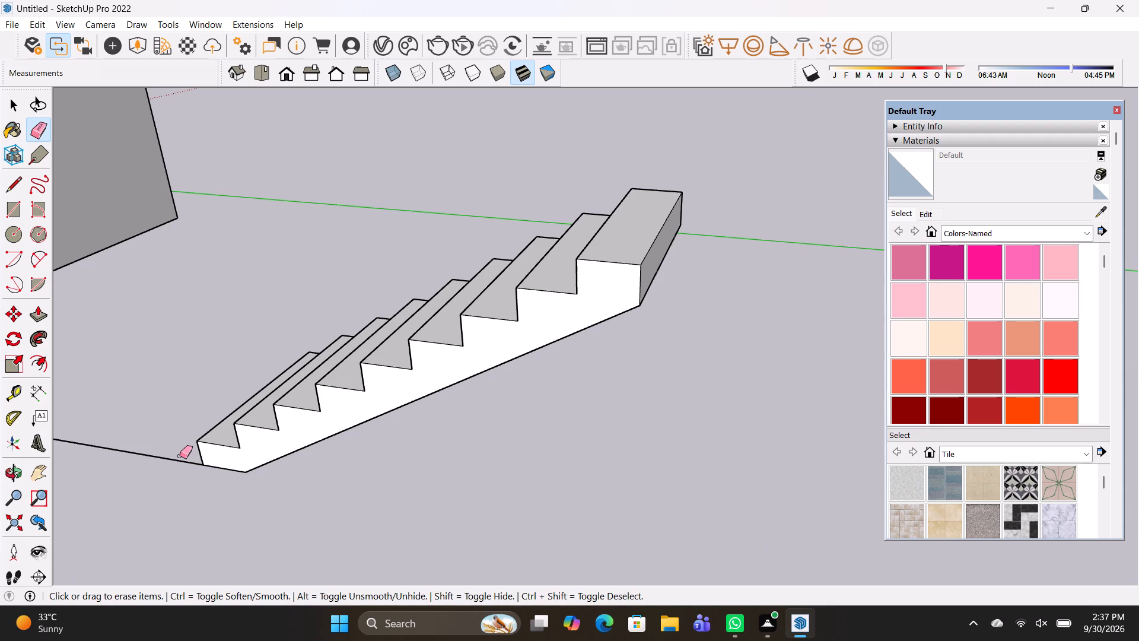
drag(180, 456, 179, 462)
scroll(250, 443, down, 3)
Group all the connected geometry of the extruded flight.
key(space)
triple_click(395, 368)
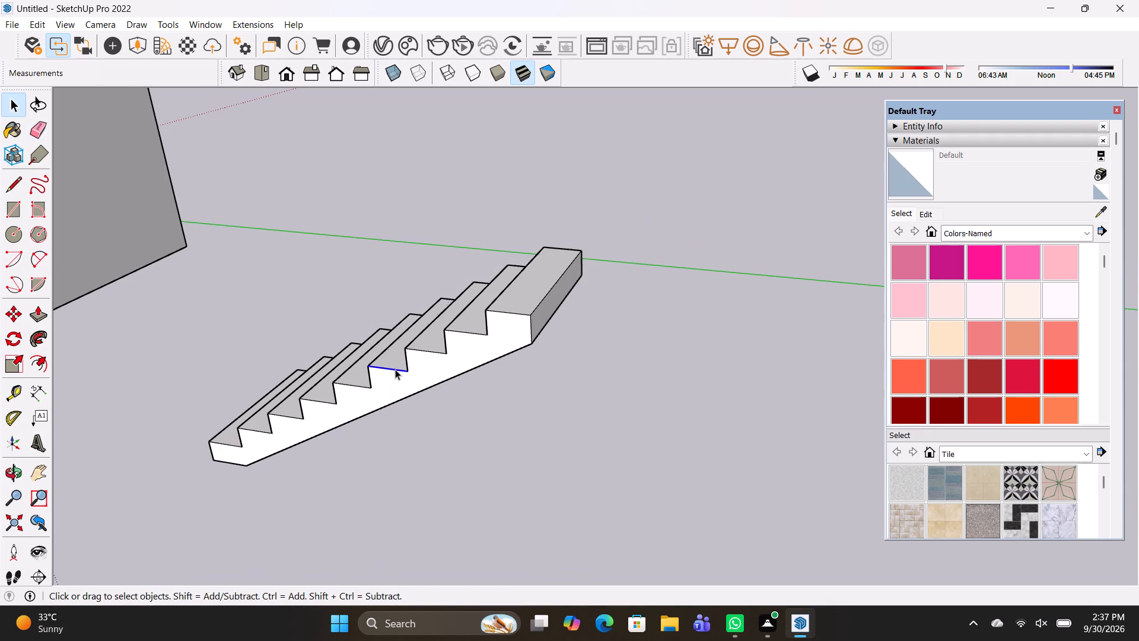
double_click(395, 369)
right_click(395, 369)
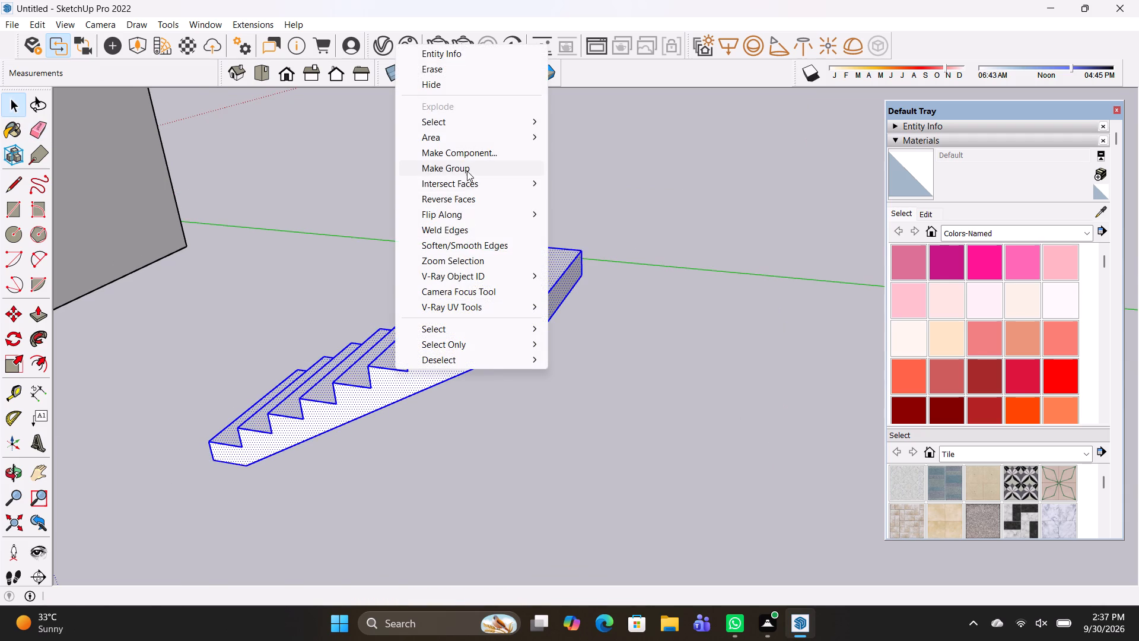
click(467, 171)
Copy the flight group from its bottom front corner up onto the top tread of the original flight.
middle_drag(545, 477, 645, 405)
key(m)
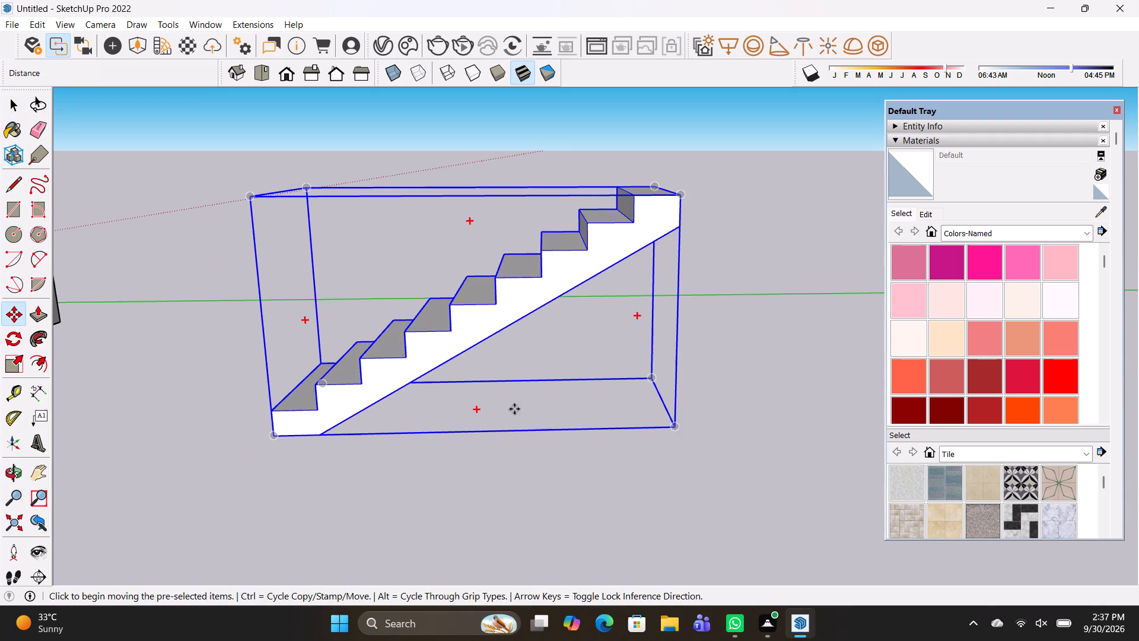
click(278, 436)
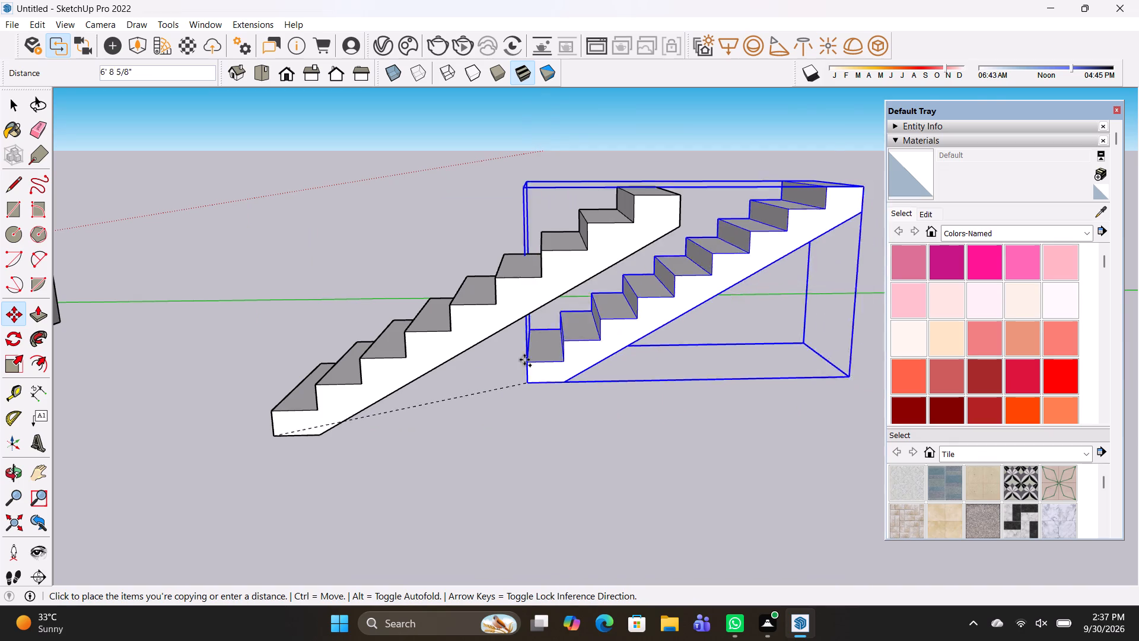
click(660, 174)
Rotate the copied flight half a turn in plan so it climbs in the opposite direction.
middle_drag(660, 214, 646, 461)
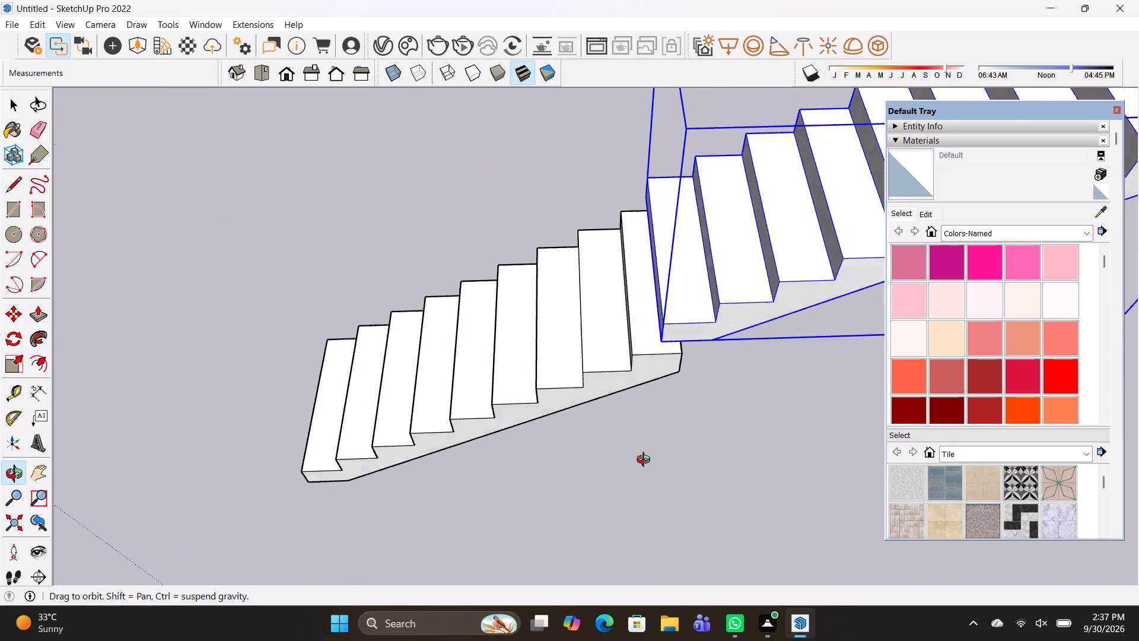
middle_drag(646, 461, 644, 462)
scroll(640, 372, down, 8)
shift+middle_drag(640, 358, 442, 436)
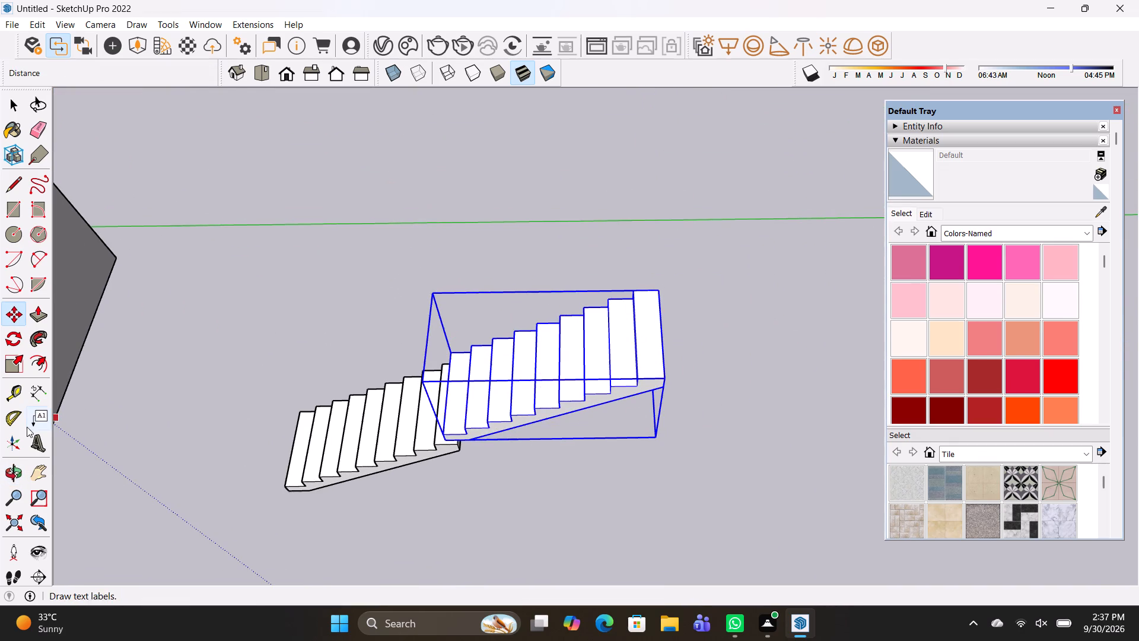
click(11, 331)
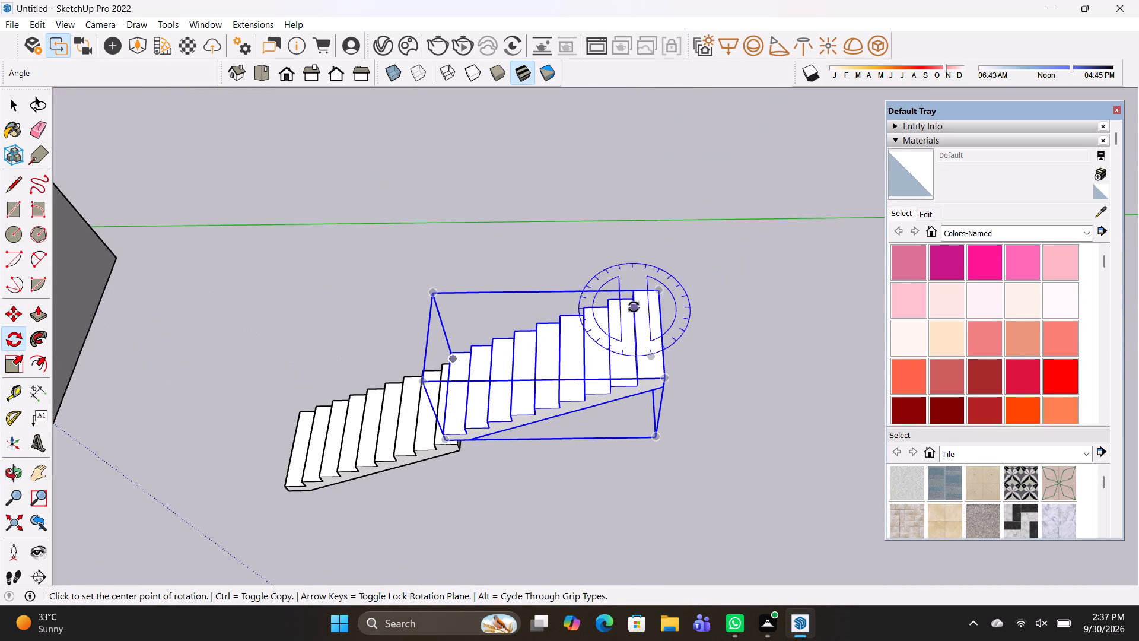
click(683, 294)
click(765, 293)
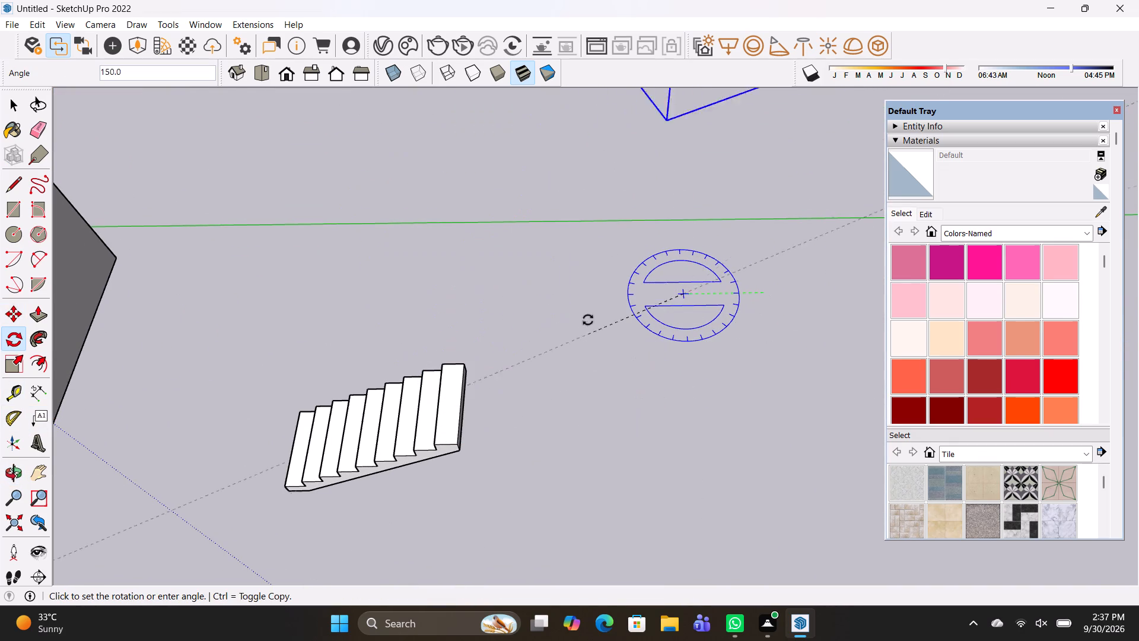
click(588, 299)
Move the rotated flight by its bottom outer corner onto the outer corner of the lower flight's top step.
shift+middle_drag(721, 309, 362, 458)
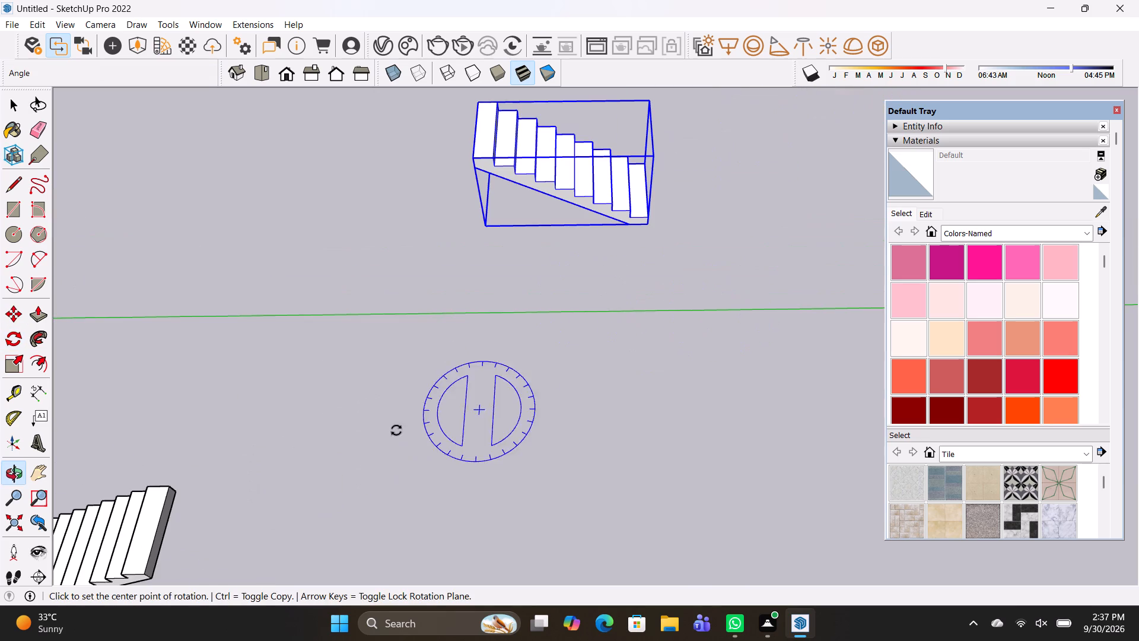
key(m)
drag(654, 230, 640, 238)
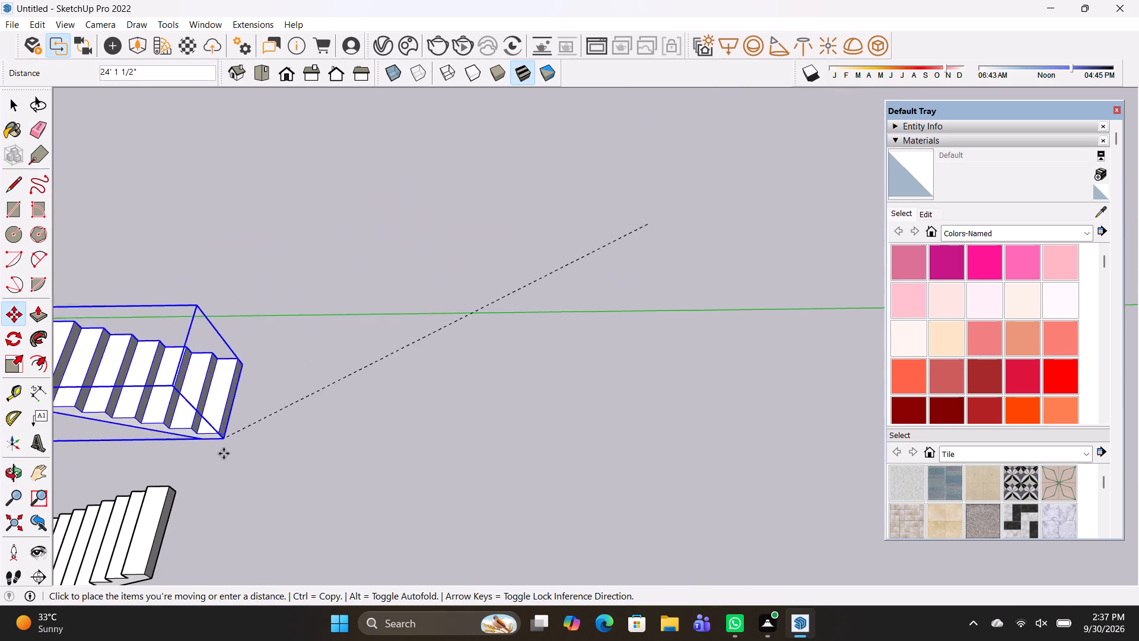
click(171, 484)
scroll(182, 501, up, 1)
middle_drag(182, 501, 146, 404)
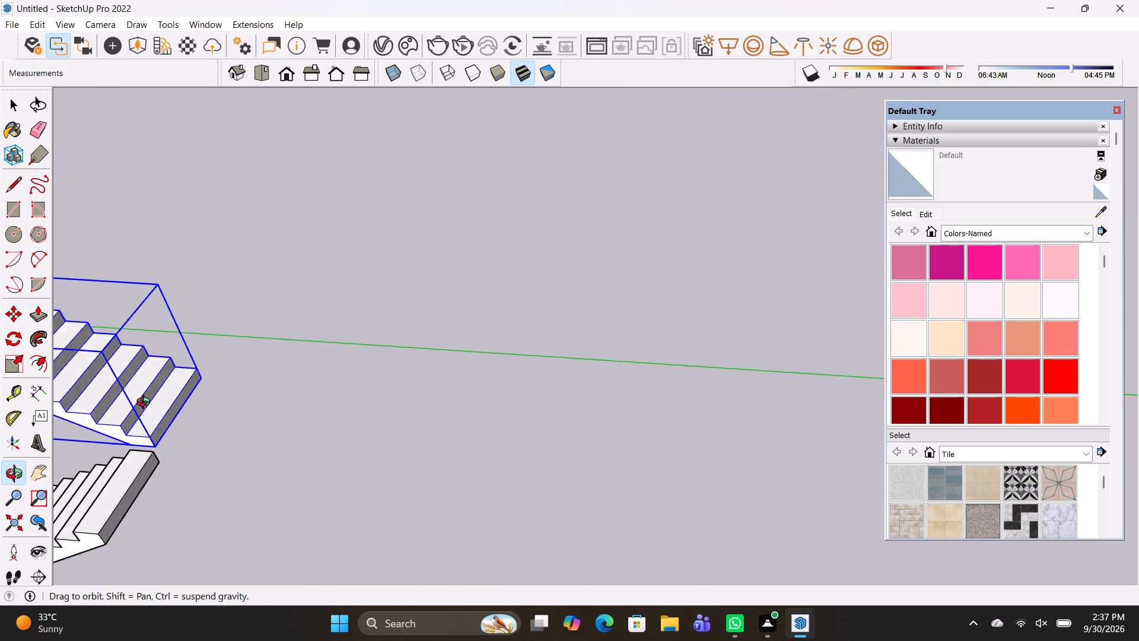
middle_drag(146, 404, 149, 373)
scroll(149, 399, up, 7)
click(151, 477)
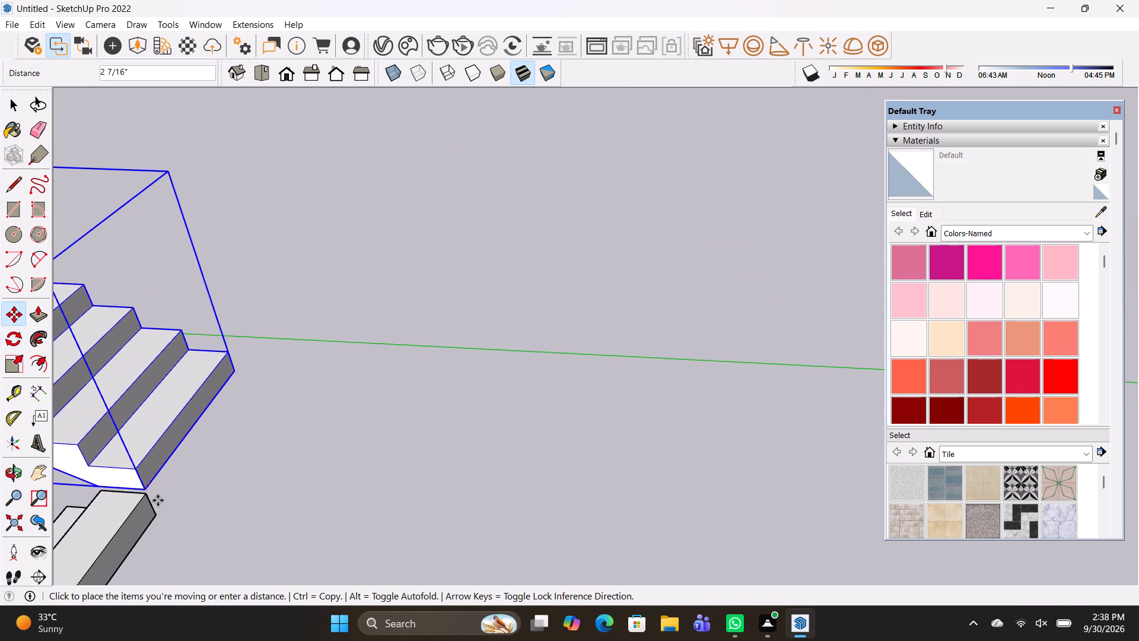
scroll(155, 516, up, 9)
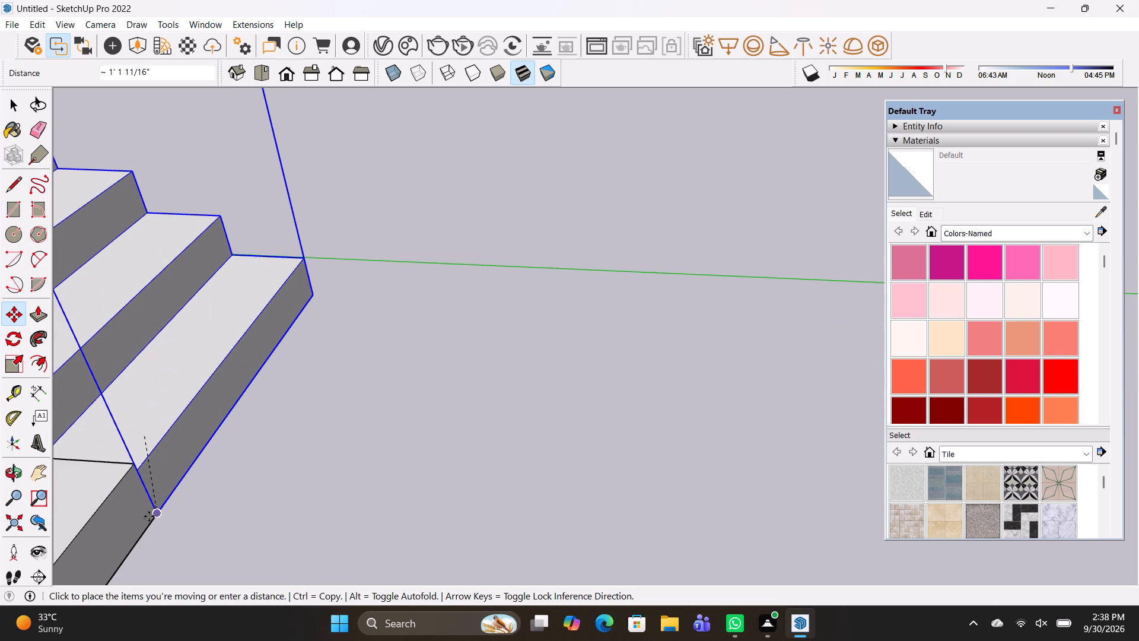
click(151, 510)
Raise the upper flight so its bottom corner sits on the tread-level corner of the lower flight's top step.
scroll(268, 502, up, 1)
scroll(269, 502, down, 10)
middle_drag(285, 492, 291, 425)
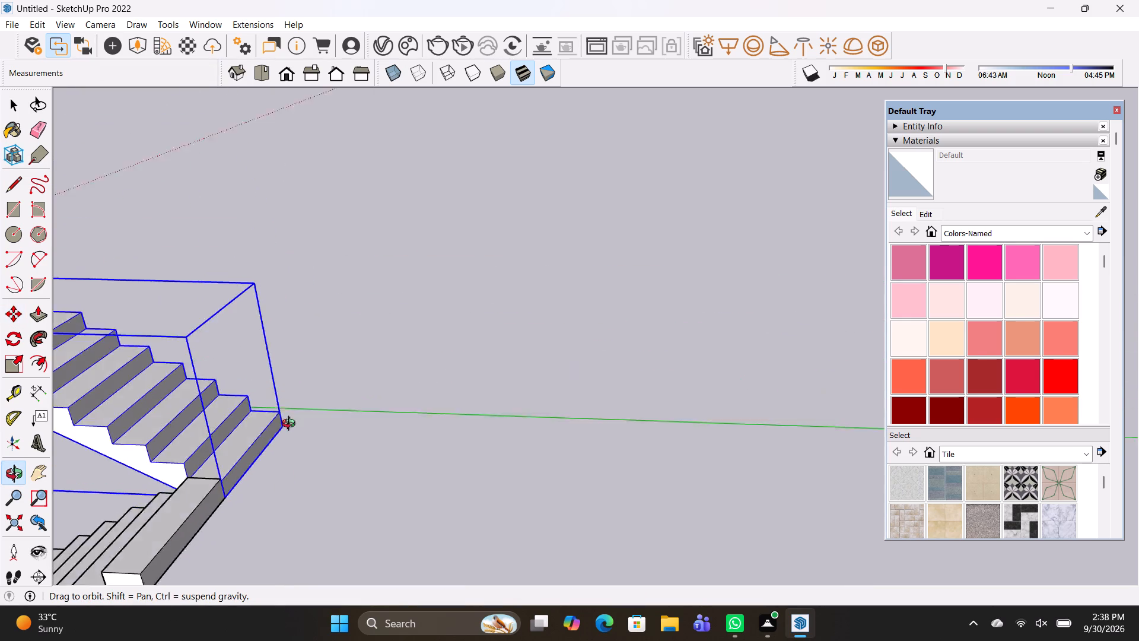
middle_drag(291, 425, 269, 382)
scroll(201, 479, up, 6)
click(221, 475)
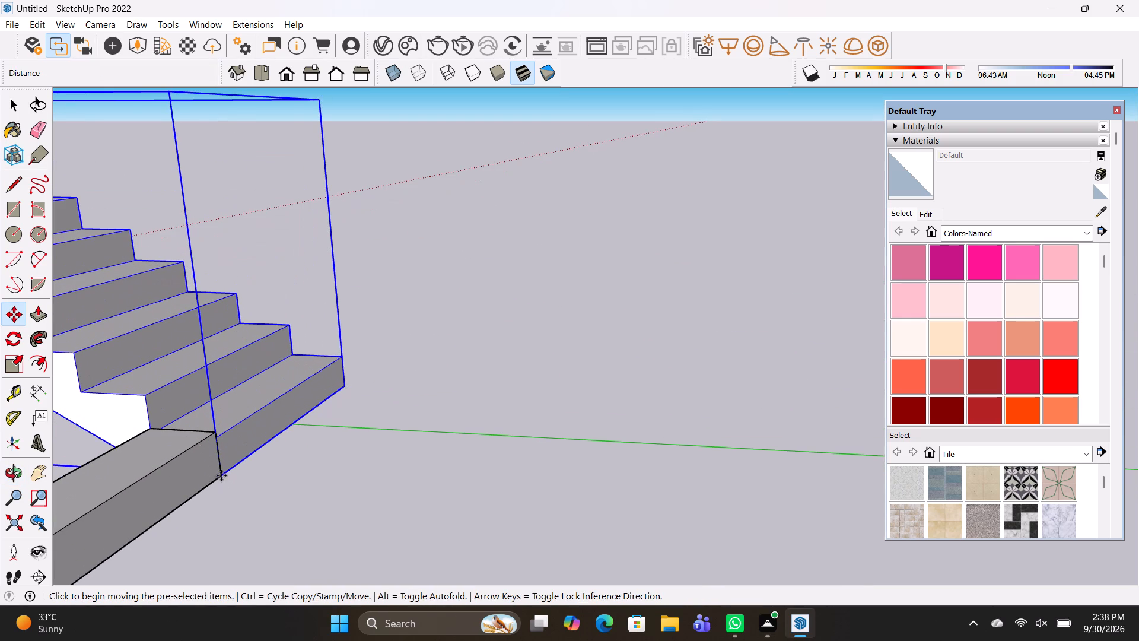
click(209, 431)
middle_drag(247, 479, 268, 460)
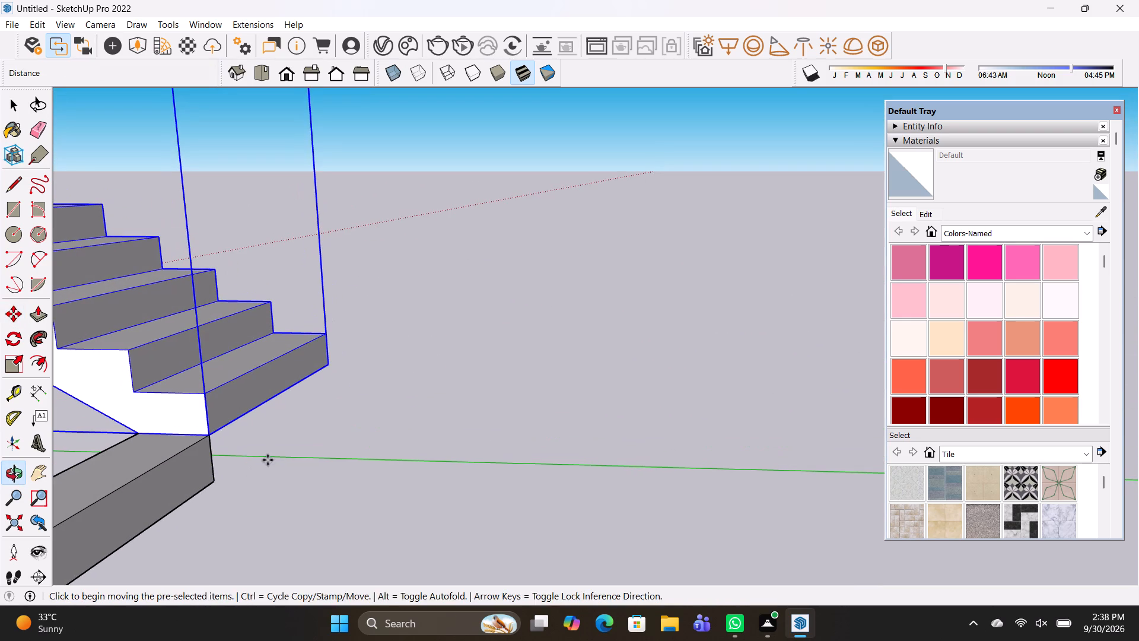
key(space)
click(334, 450)
Draw a 4' by 1' vertical rectangle from the outer corner of the lower flight's top step.
scroll(316, 487, down, 5)
shift+middle_drag(316, 469, 346, 405)
key(r)
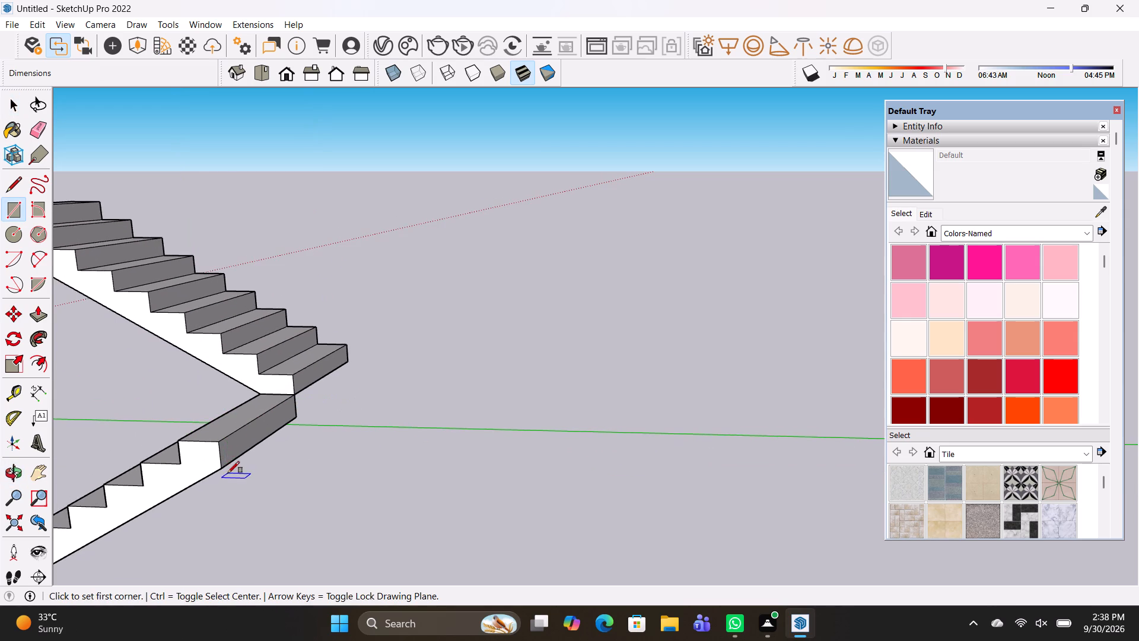
click(225, 466)
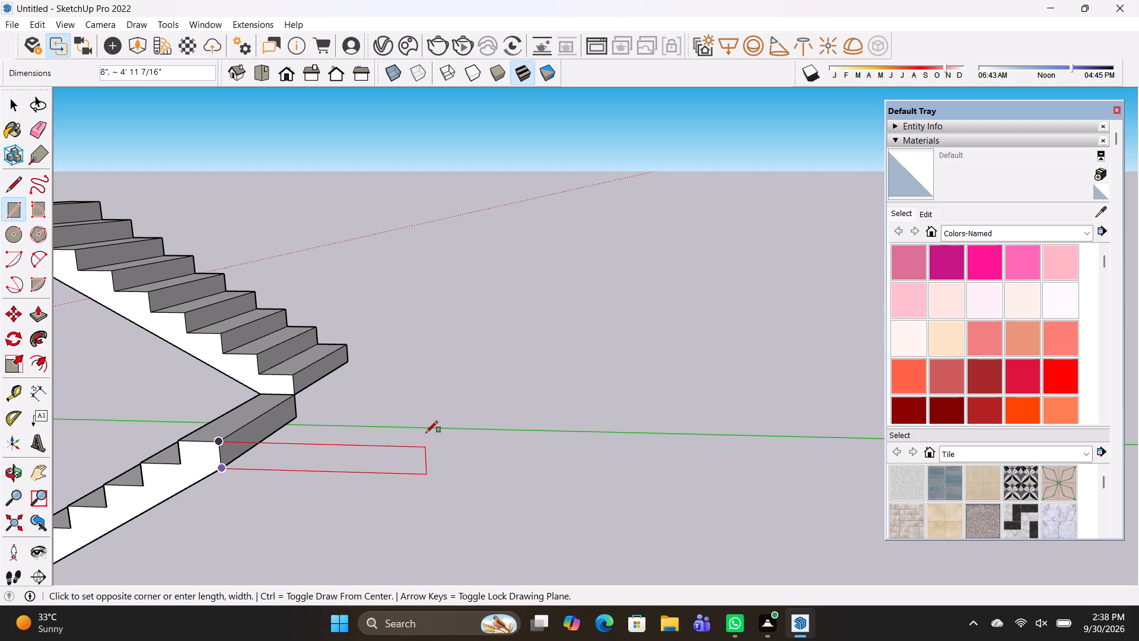
text(4')
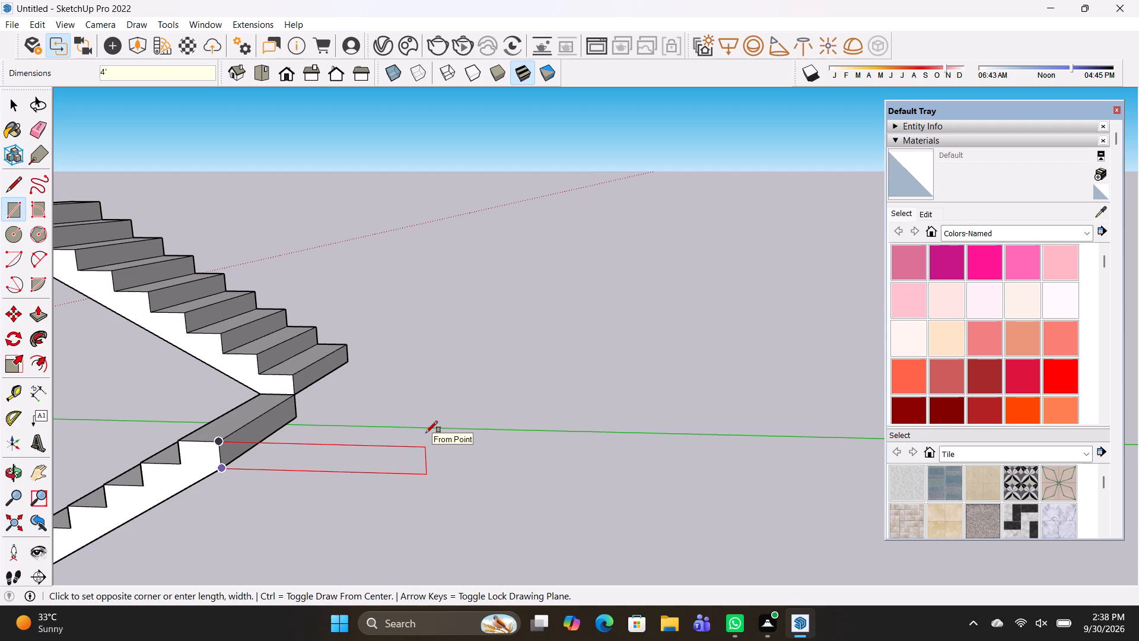
key(comma)
text(1')
key(Return)
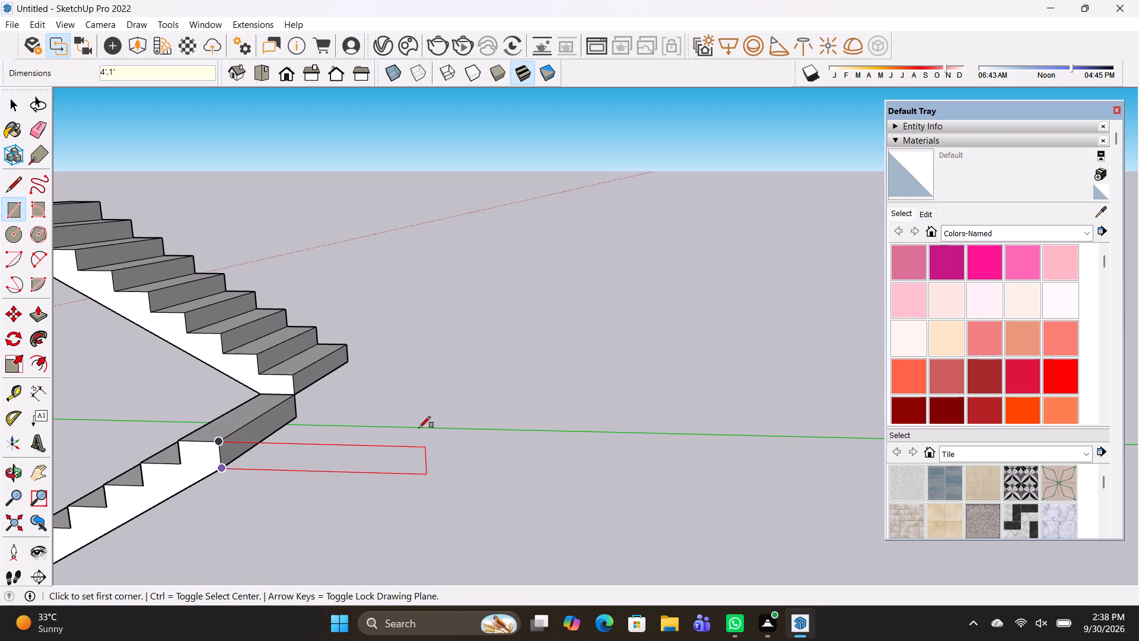
Rotate the rectangle 90 degrees in its own plane so its 4' side runs horizontally.
middle_drag(227, 481, 288, 483)
key(space)
triple_click(255, 481)
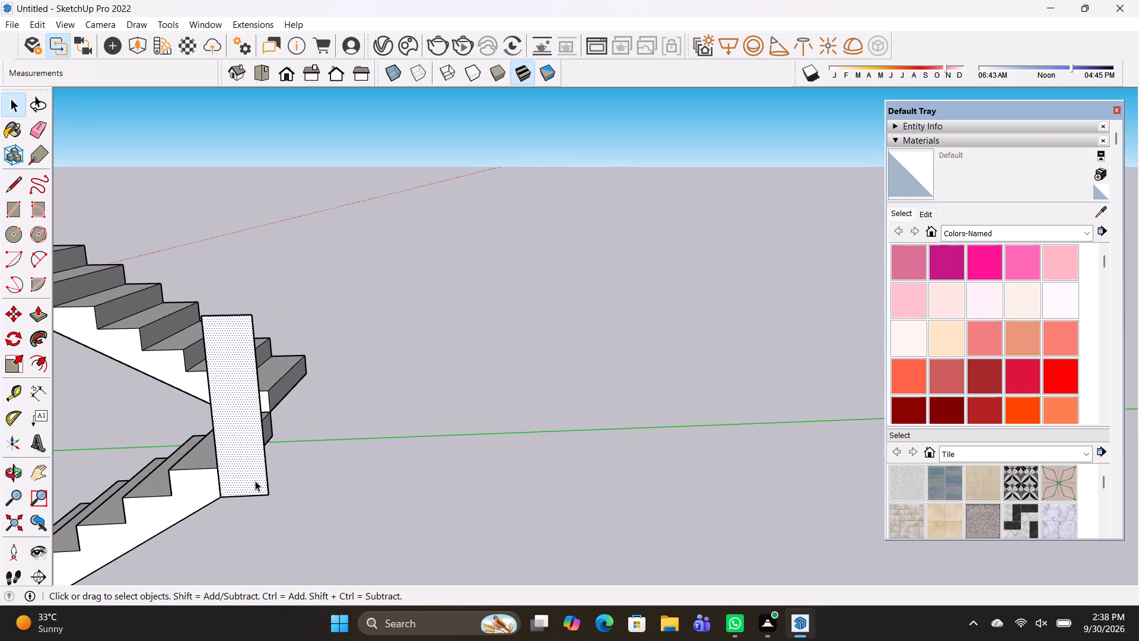
click(11, 347)
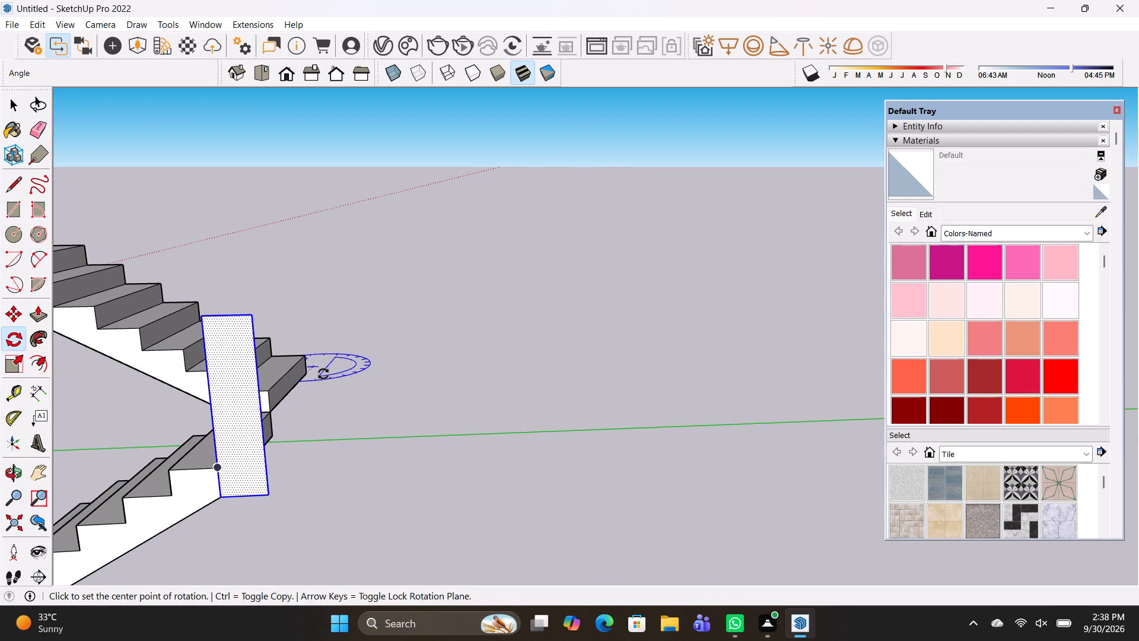
middle_drag(464, 522, 451, 456)
click(453, 363)
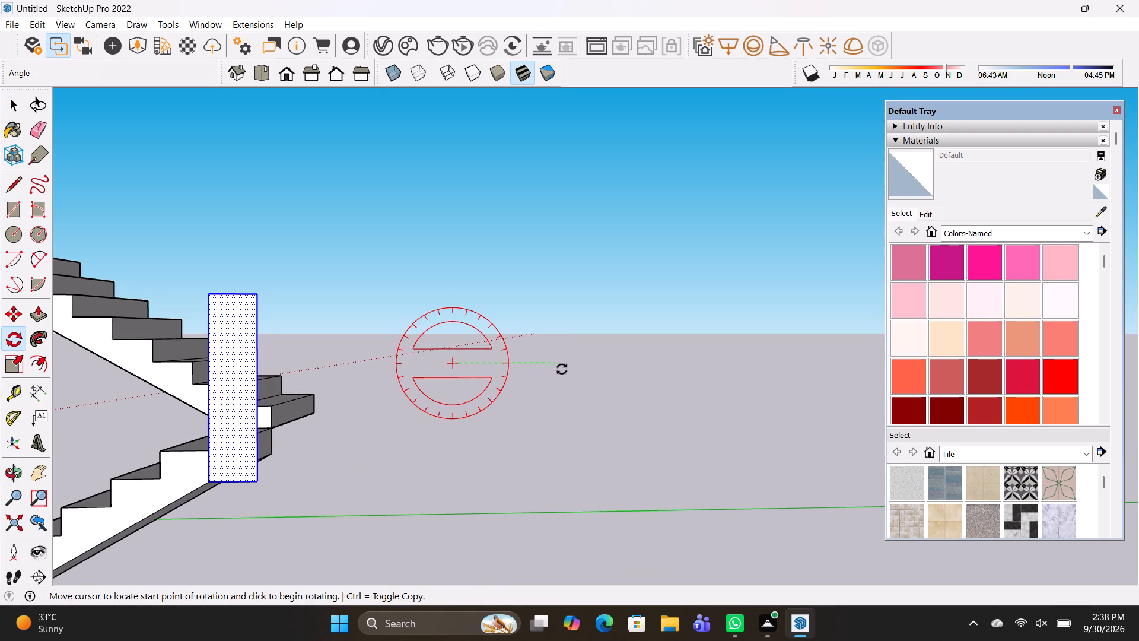
click(571, 360)
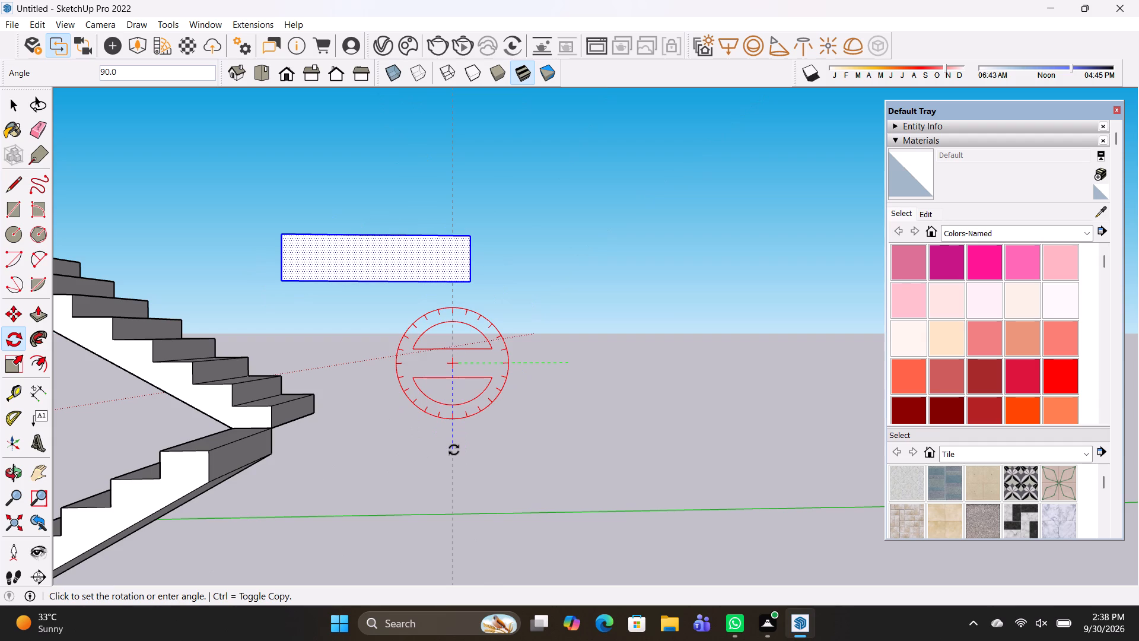
click(454, 450)
Move the rectangle by its lower corner onto the bottom corner of the lower flight's top step, keeping back edges hidden.
key(k)
key(m)
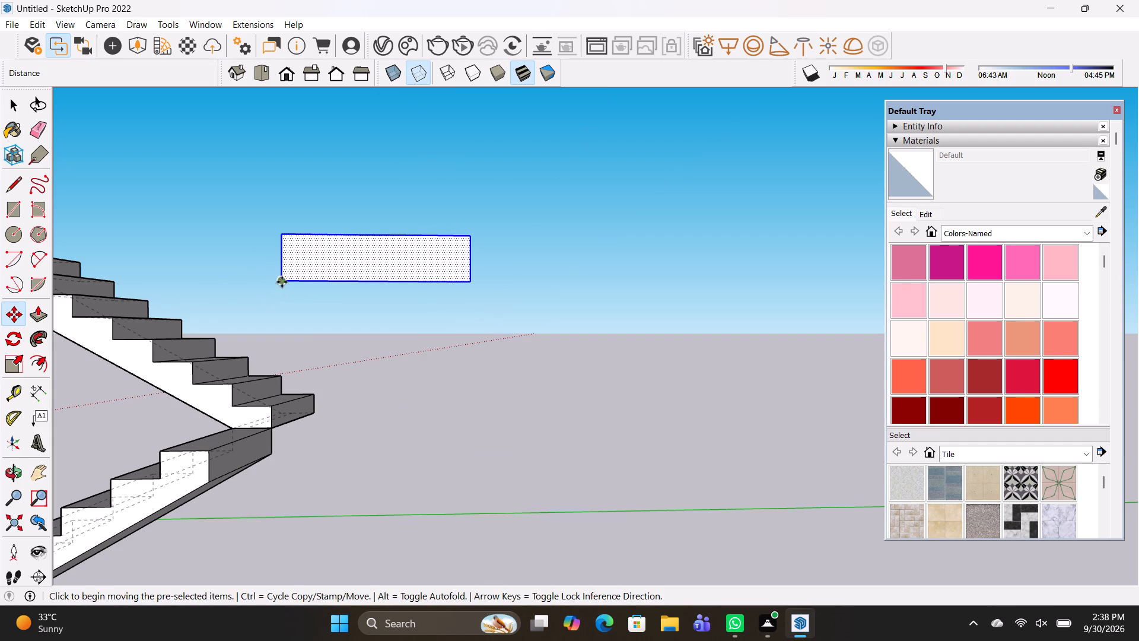
click(282, 282)
click(213, 484)
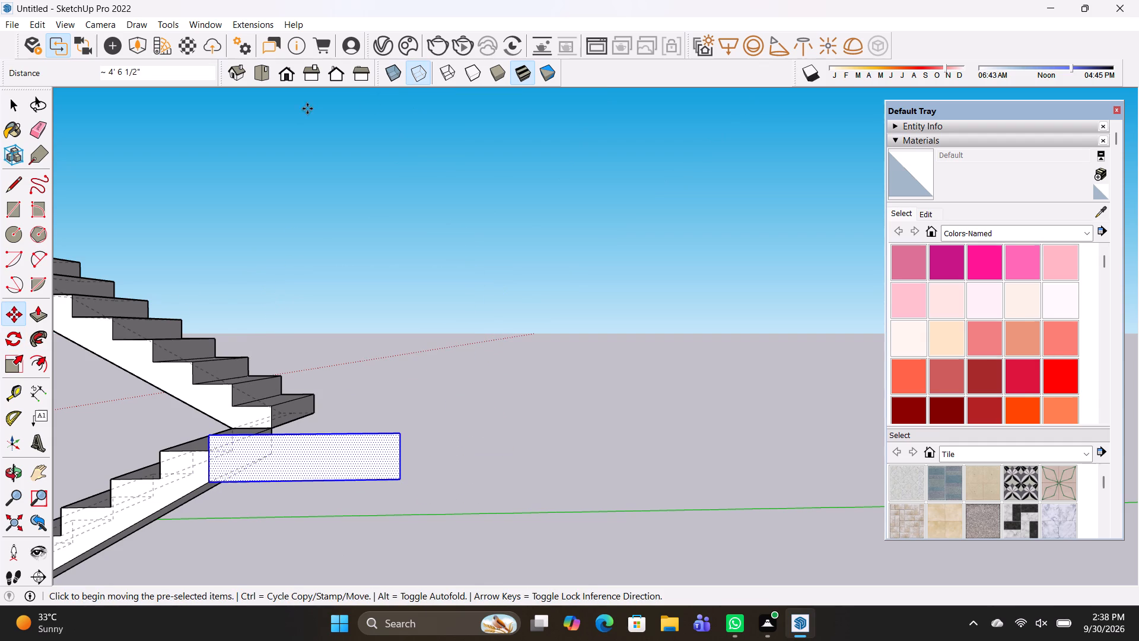
click(416, 85)
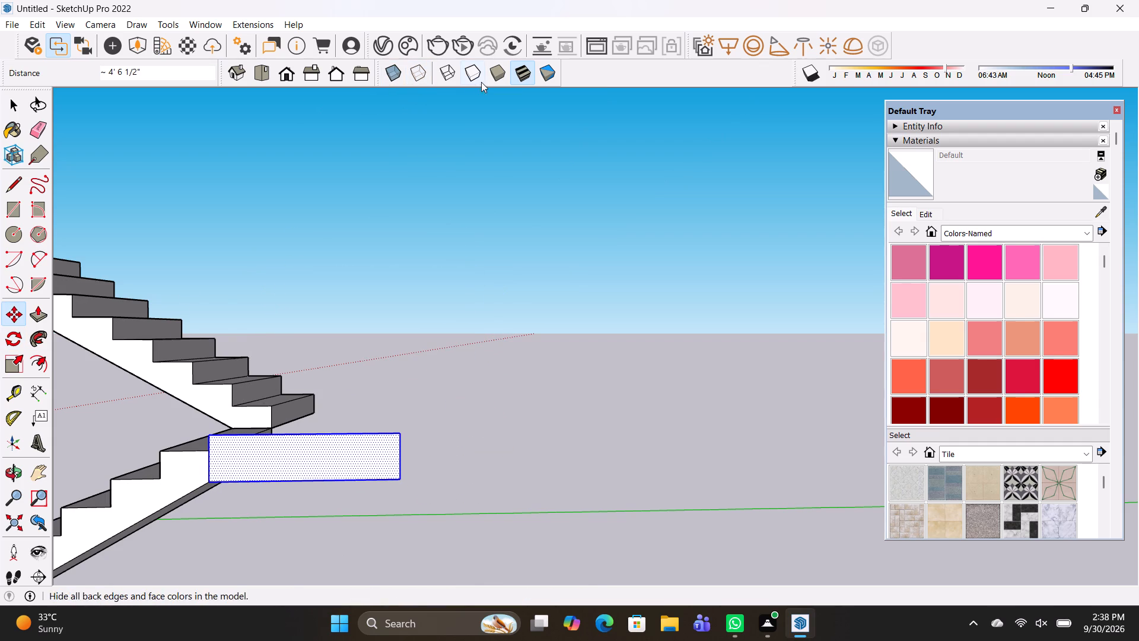
Lower the rectangle's top edge 4" to line up with the top tread of the lower flight.
middle_drag(464, 306, 597, 380)
middle_drag(346, 424, 520, 362)
scroll(405, 404, down, 1)
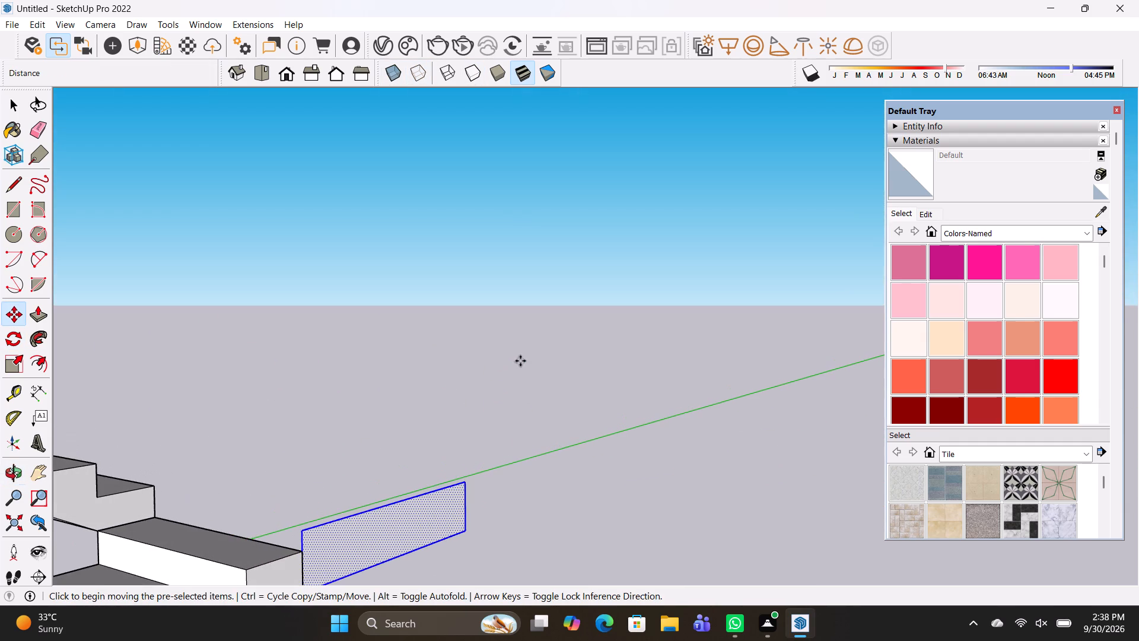
key(space)
click(413, 500)
key(m)
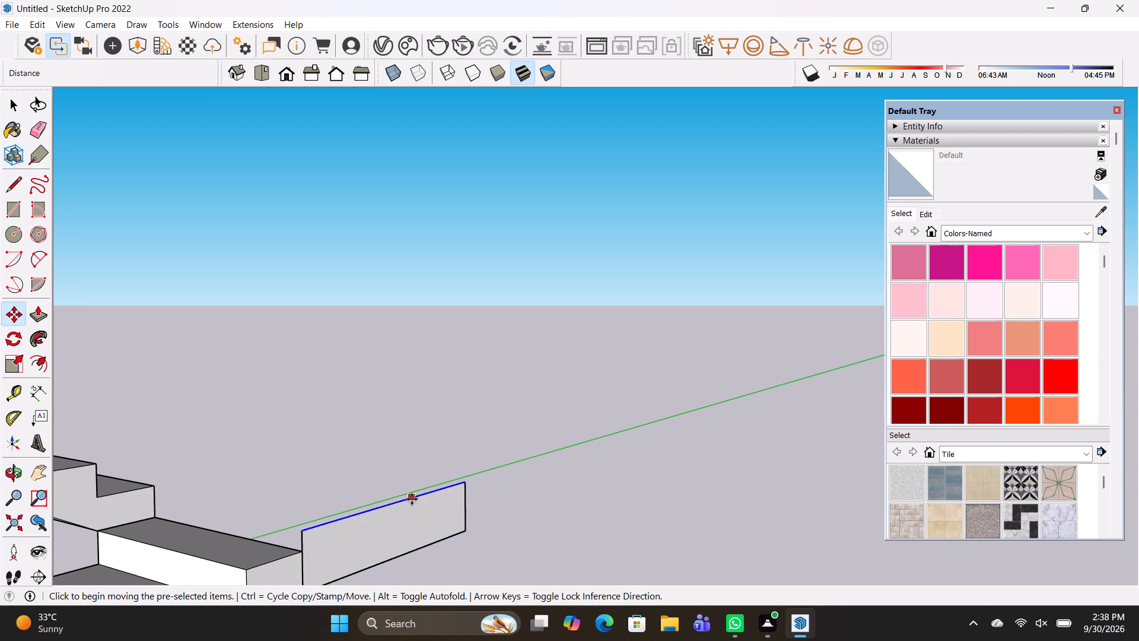
drag(300, 527, 304, 544)
click(306, 548)
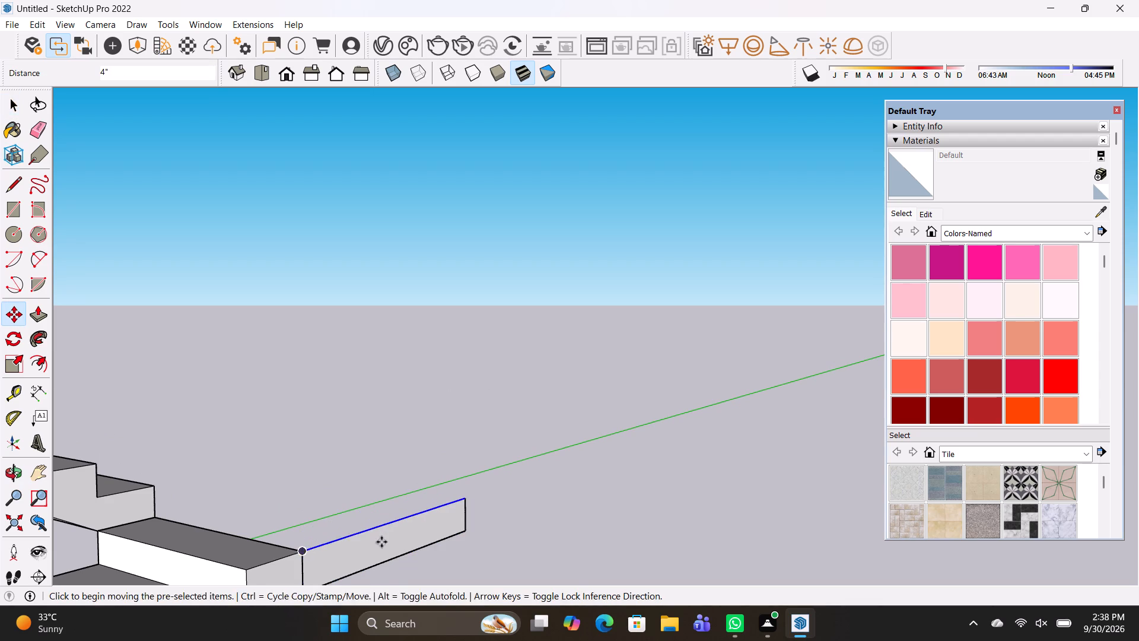
Group the rectangle's face with its edges.
middle_drag(385, 535, 252, 531)
key(space)
click(389, 437)
middle_drag(428, 511, 306, 581)
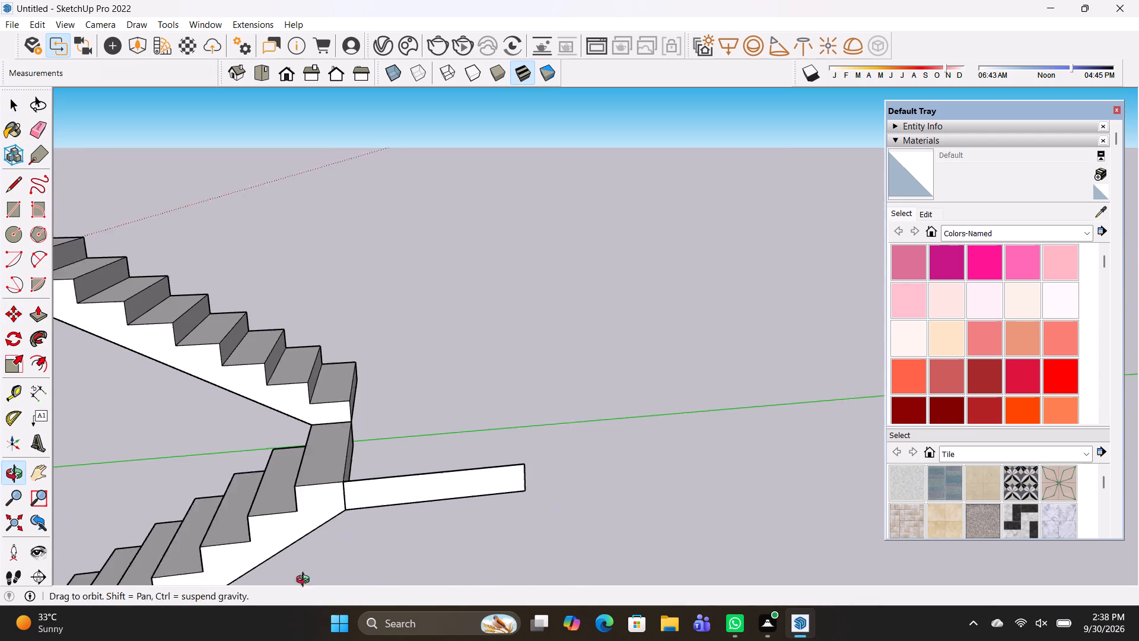
middle_drag(306, 581, 327, 578)
double_click(397, 499)
right_click(397, 499)
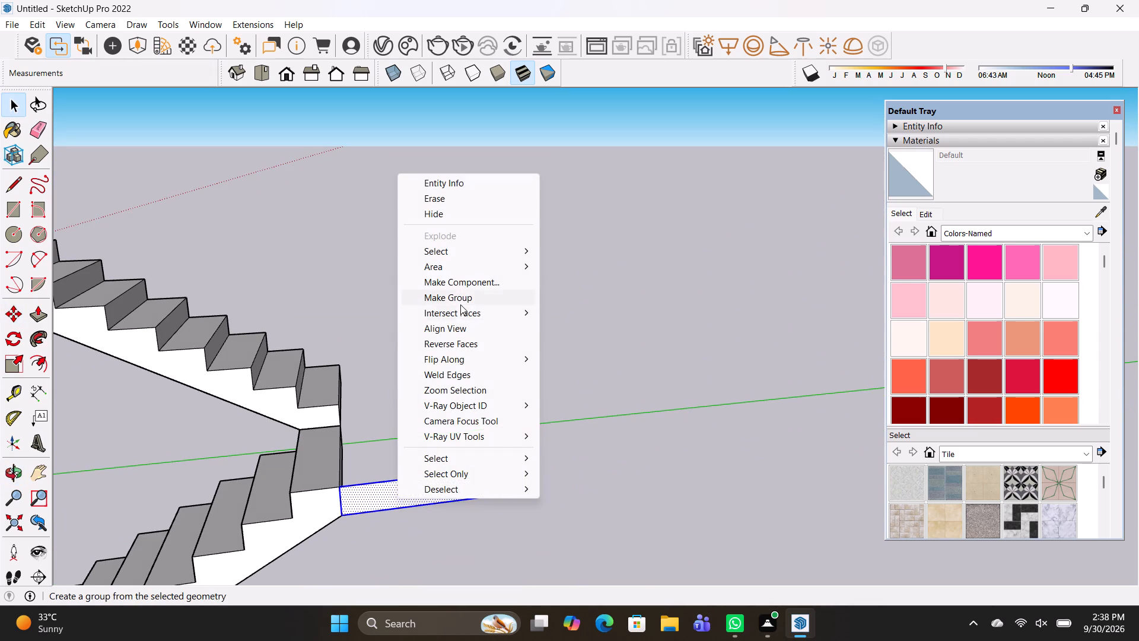
click(460, 304)
Extrude the face inside the rectangle group across both flights to their far outer corner, forming the landing slab.
middle_drag(599, 537, 214, 554)
key(p)
middle_drag(514, 428, 324, 440)
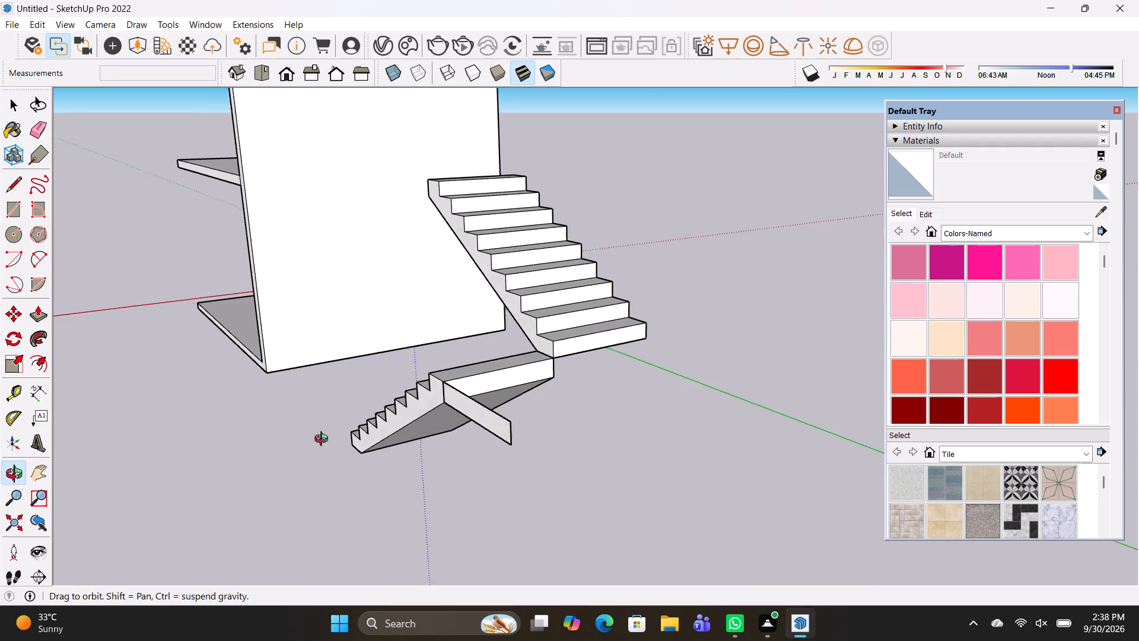
middle_drag(324, 440, 269, 438)
scroll(497, 366, up, 3)
click(313, 377)
key(space)
triple_click(313, 376)
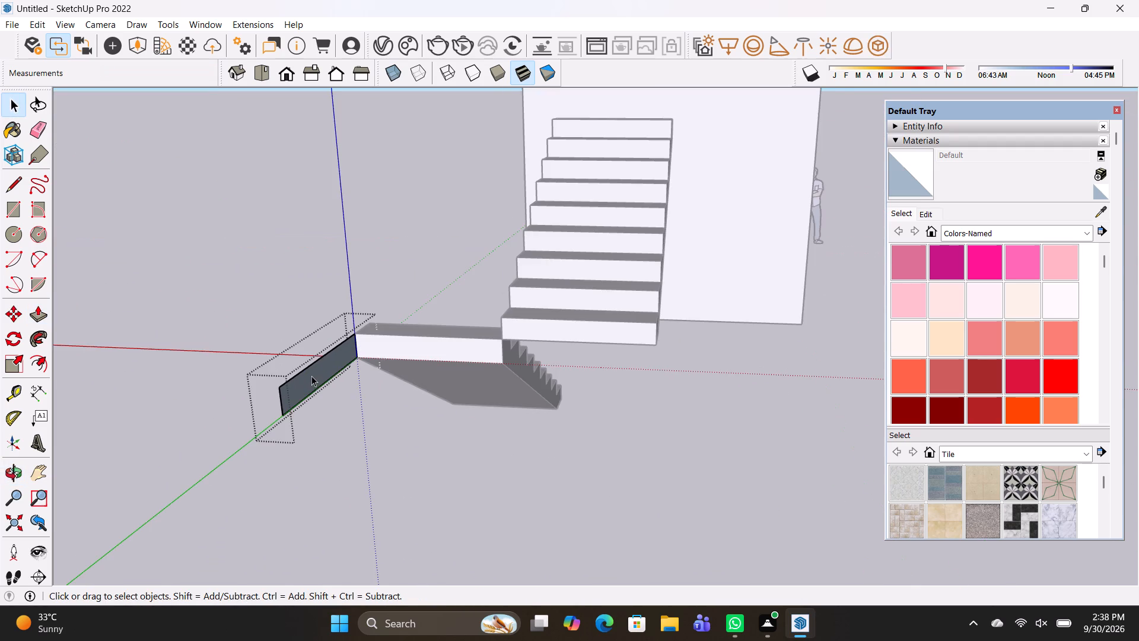
scroll(321, 382, up, 4)
click(321, 382)
key(p)
click(321, 382)
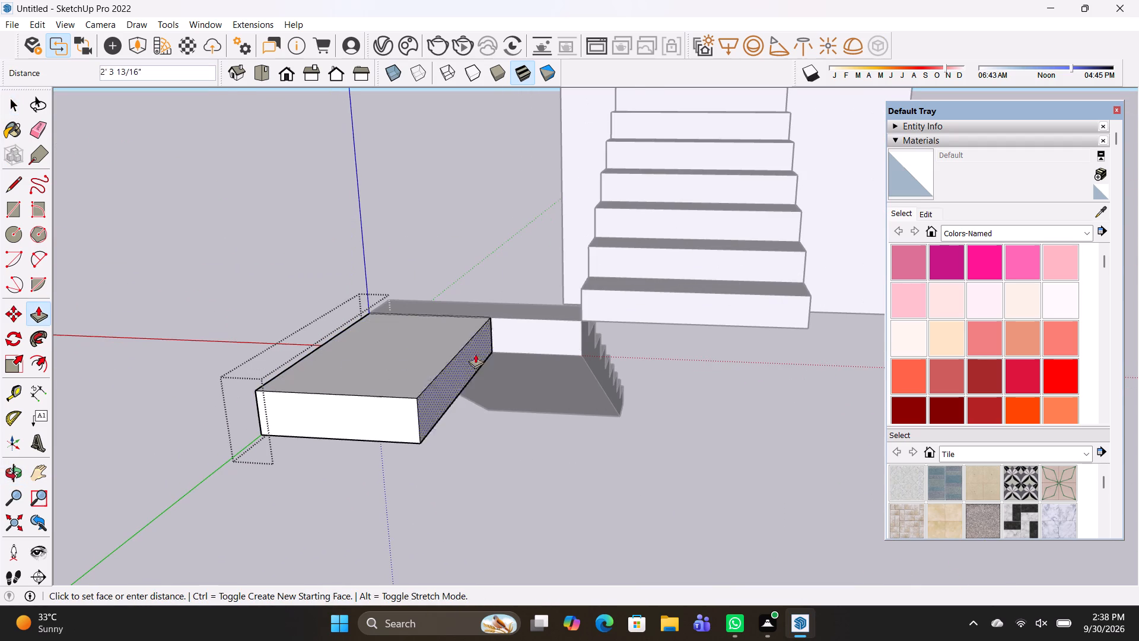
click(804, 327)
middle_drag(745, 424, 446, 452)
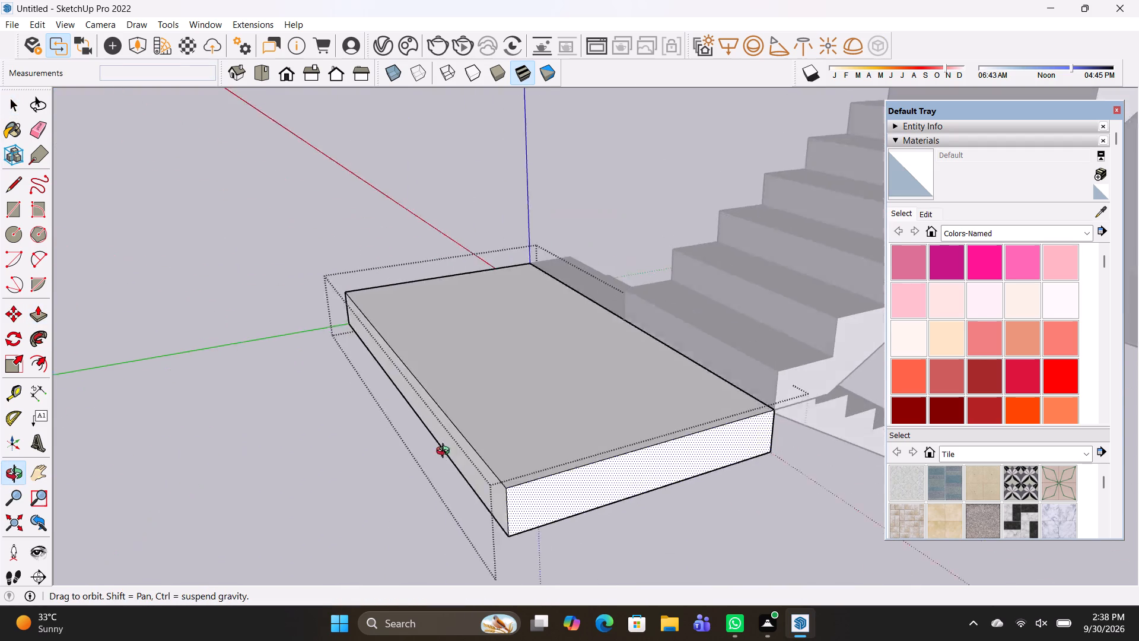
middle_drag(446, 452, 425, 442)
key(space)
click(288, 481)
Group the landing slab with both stair flights as one staircase.
middle_drag(594, 376, 384, 265)
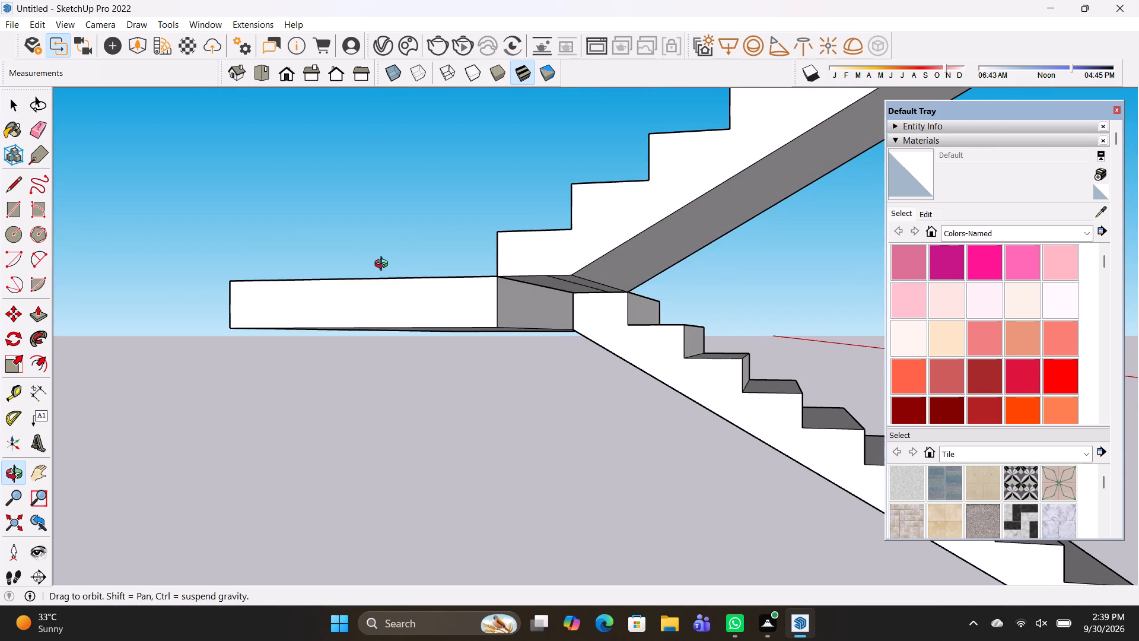
middle_drag(384, 265, 383, 265)
middle_drag(406, 303, 794, 414)
scroll(546, 373, down, 3)
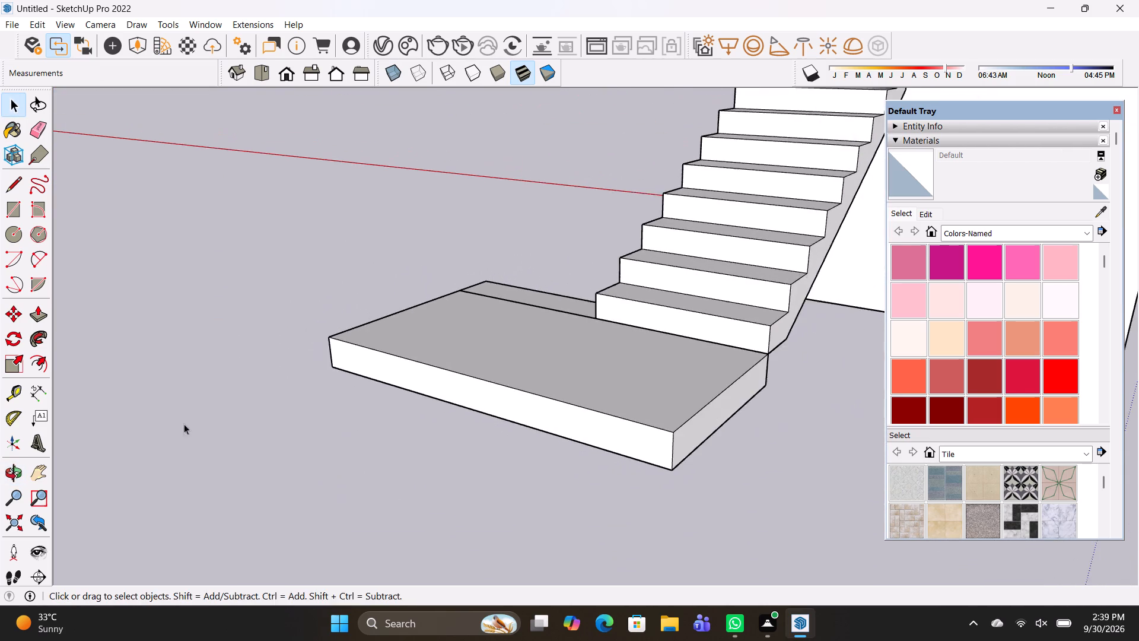
middle_drag(166, 421, 739, 545)
middle_drag(616, 469, 653, 368)
shift+middle_drag(575, 367, 533, 371)
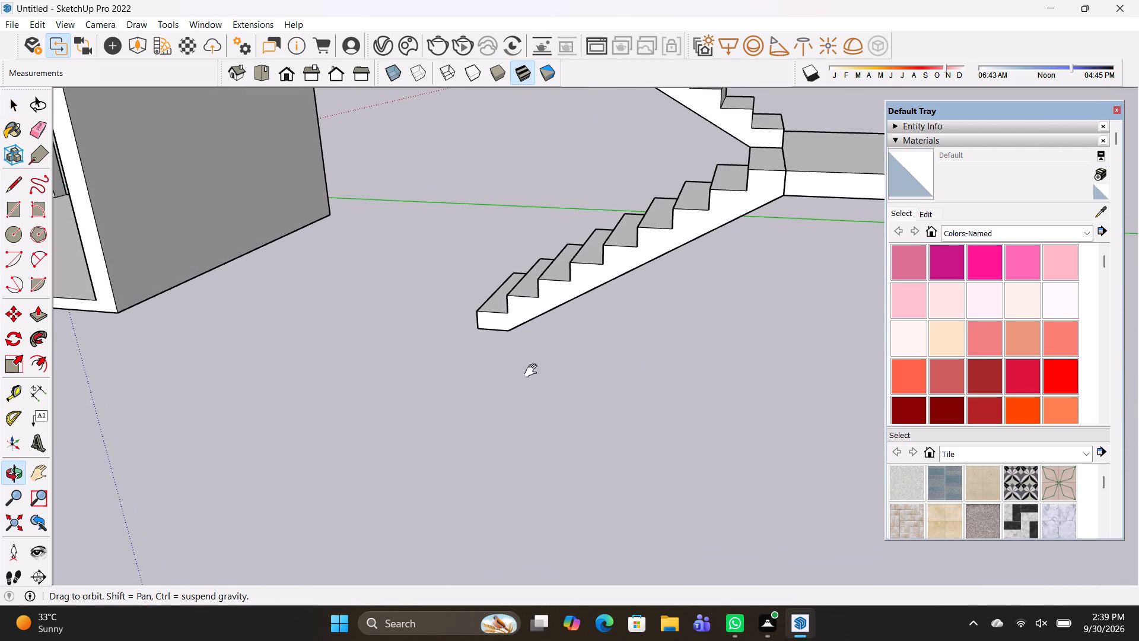
shift+middle_drag(533, 371, 234, 504)
middle_drag(448, 426, 491, 391)
key(space)
click(561, 268)
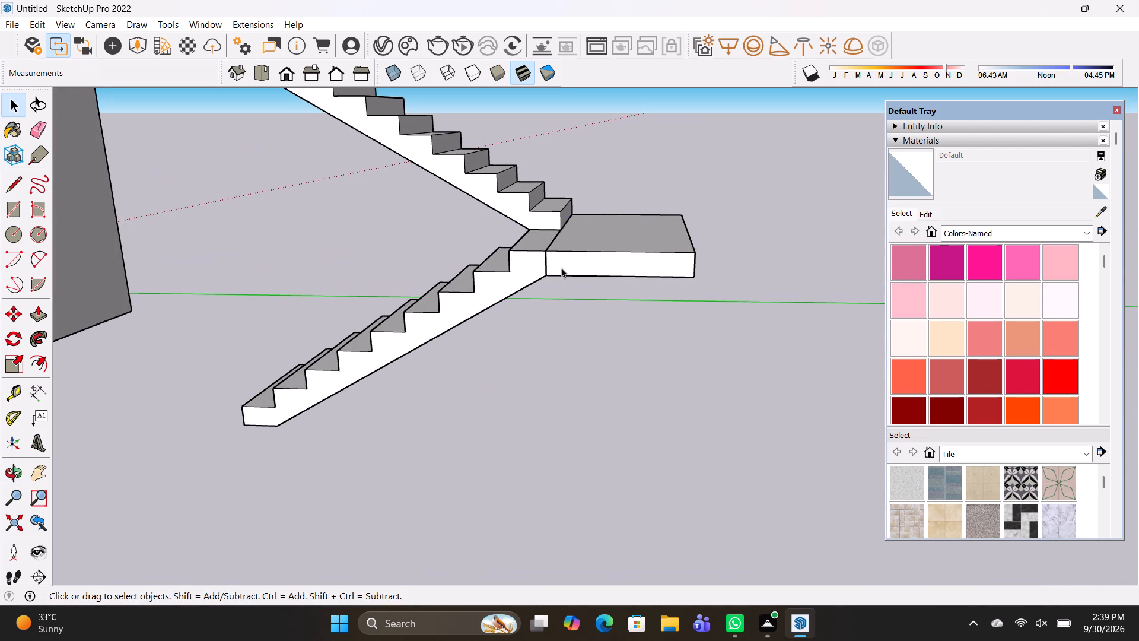
scroll(482, 322, down, 7)
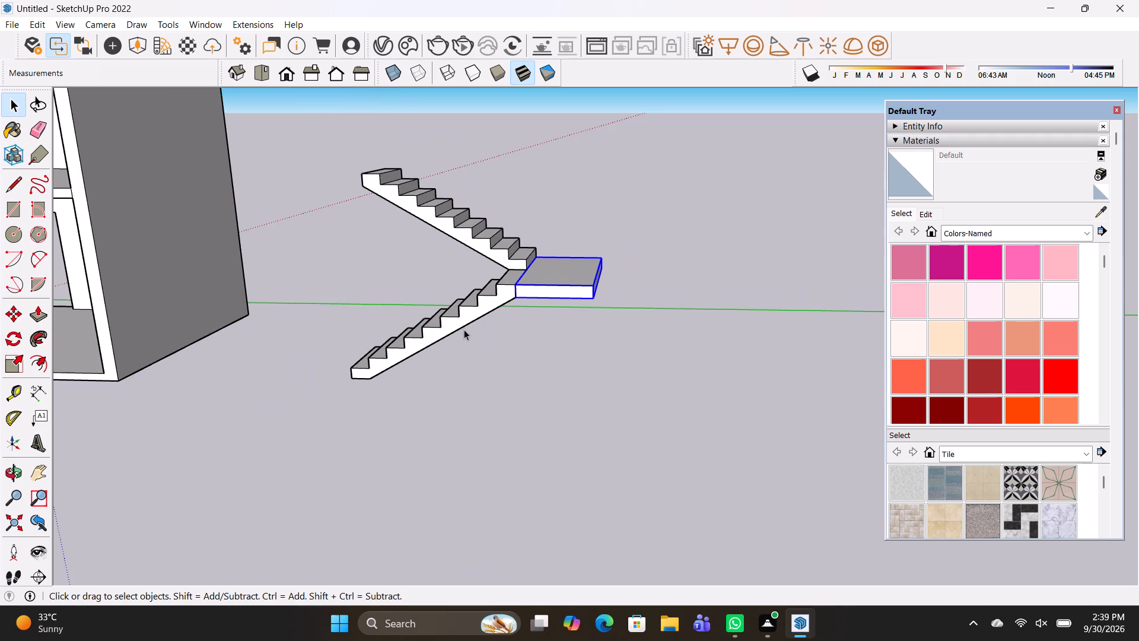
ctrl+click(462, 326)
ctrl+click(486, 244)
ctrl+right_click(486, 244)
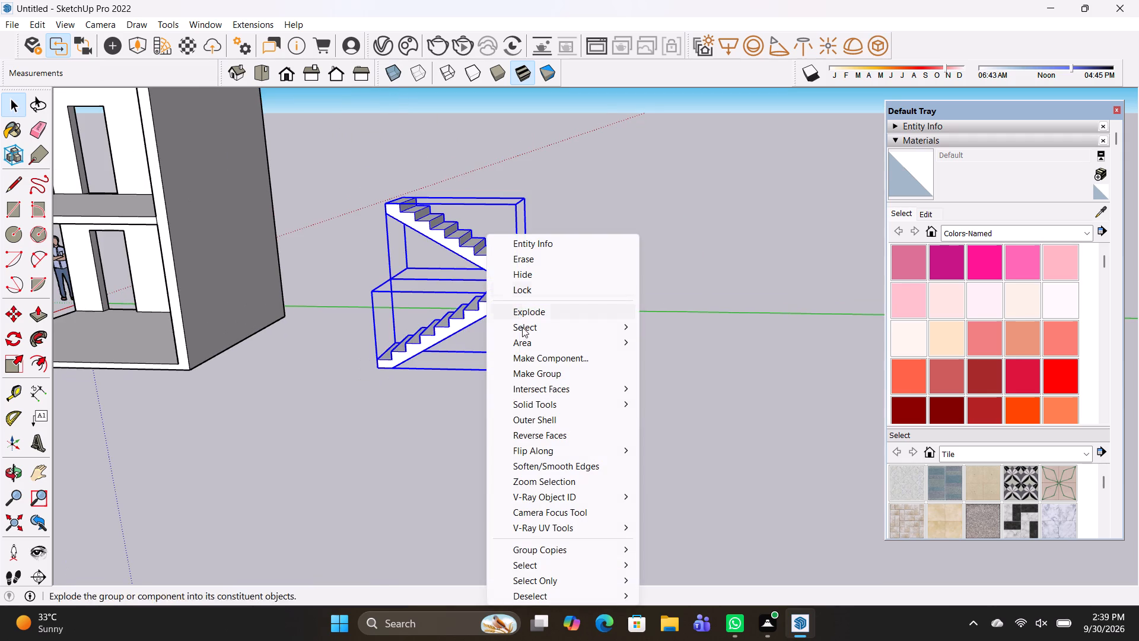
ctrl+click(541, 371)
Move the staircase group by its landing-side bottom corner about 26' 7 1/4" onto the ground-floor slab's inner corner in the building.
middle_drag(502, 411, 517, 409)
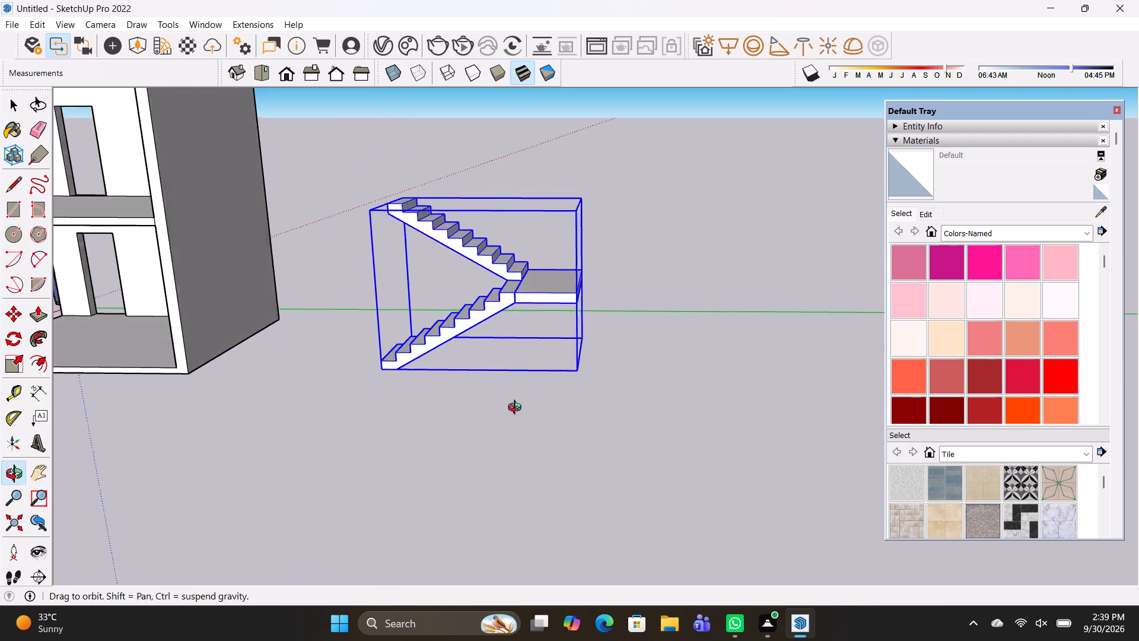
middle_drag(517, 409, 598, 398)
key(m)
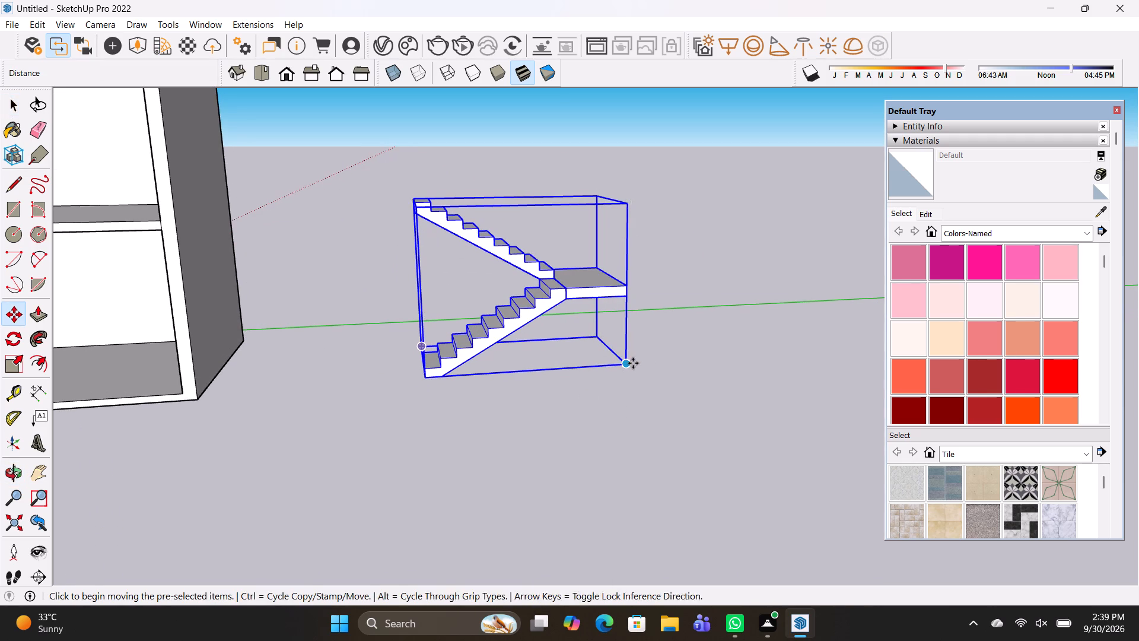
click(632, 363)
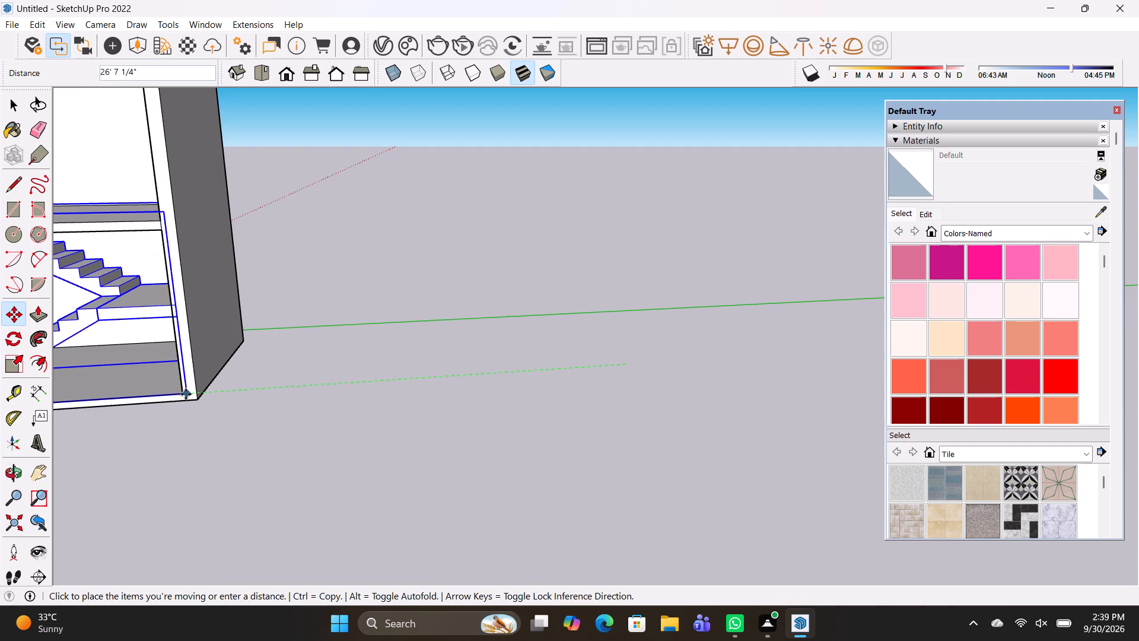
click(185, 393)
Scale the staircase group along the red axis so it spans to the building's back wall.
middle_drag(194, 385, 323, 407)
scroll(243, 398, down, 7)
scroll(268, 392, up, 1)
scroll(268, 392, down, 1)
middle_drag(268, 392, 434, 446)
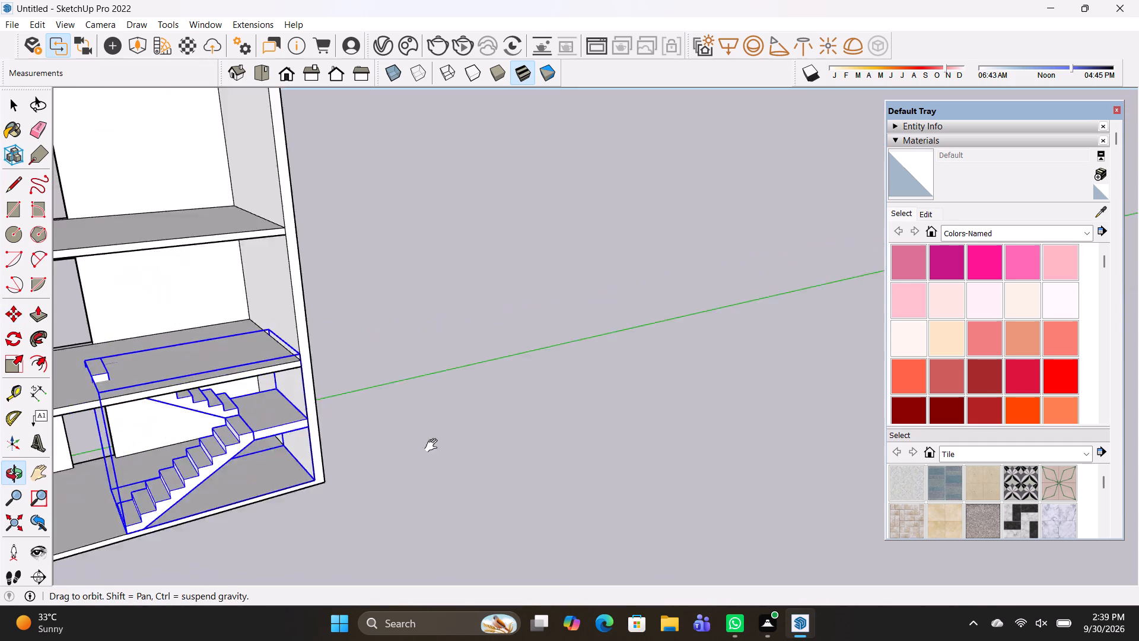
middle_drag(434, 446, 477, 462)
middle_drag(431, 484, 372, 455)
scroll(387, 439, up, 3)
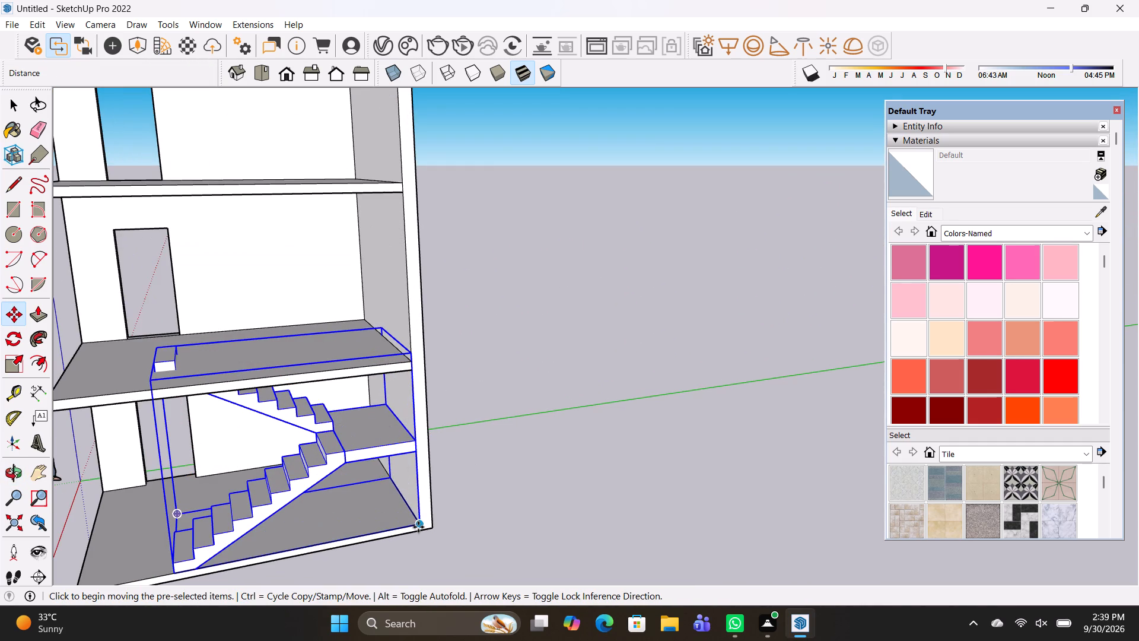
click(11, 368)
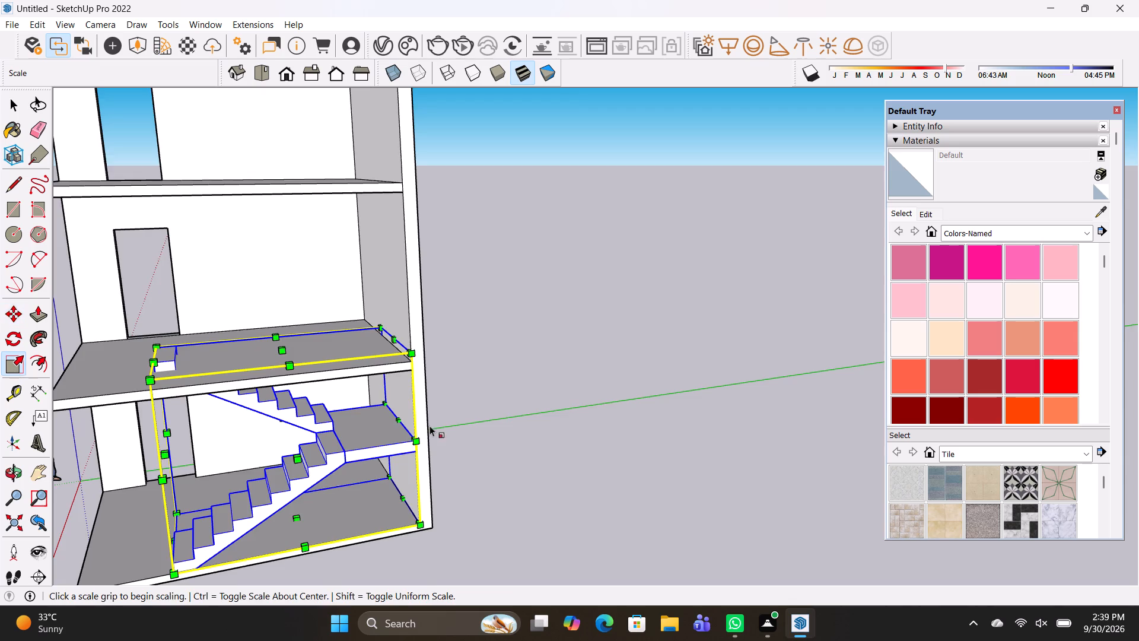
scroll(413, 398, up, 3)
middle_drag(300, 453, 408, 403)
click(217, 445)
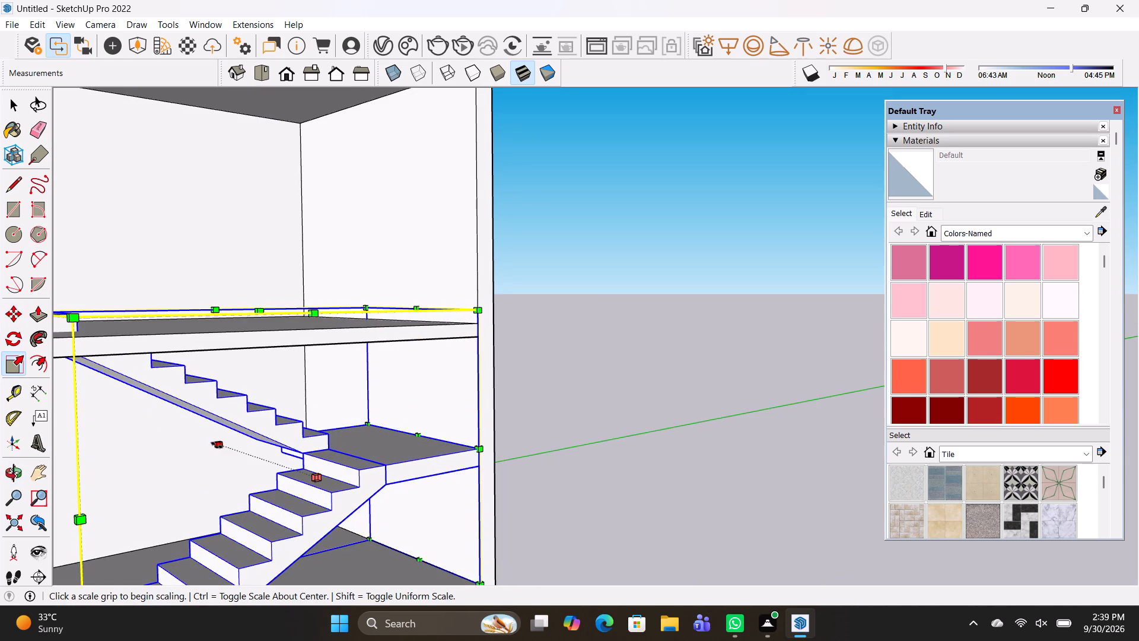
click(163, 426)
Scale the staircase group's height to about 0.95, bringing its top level with the first-floor slab.
scroll(208, 444, down, 4)
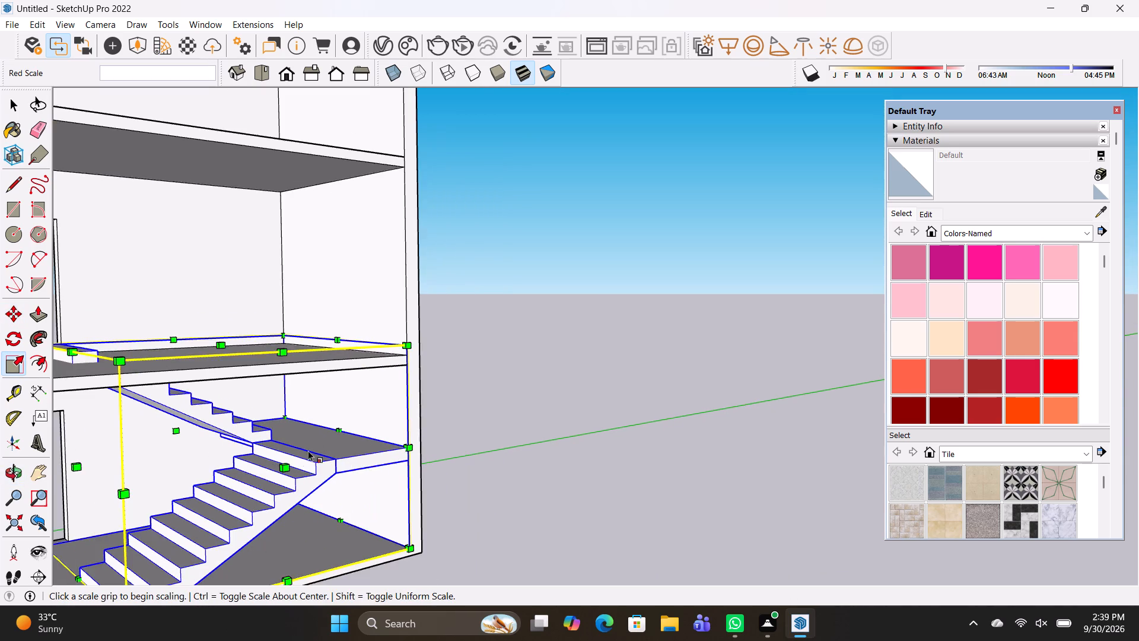
middle_drag(308, 460, 306, 493)
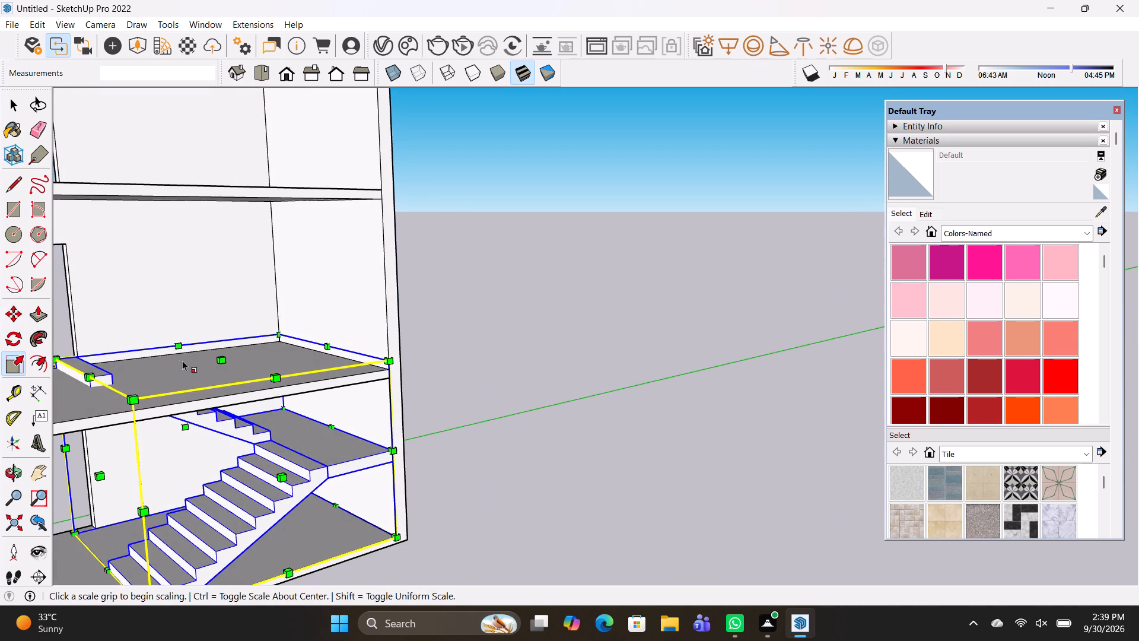
click(223, 354)
click(236, 386)
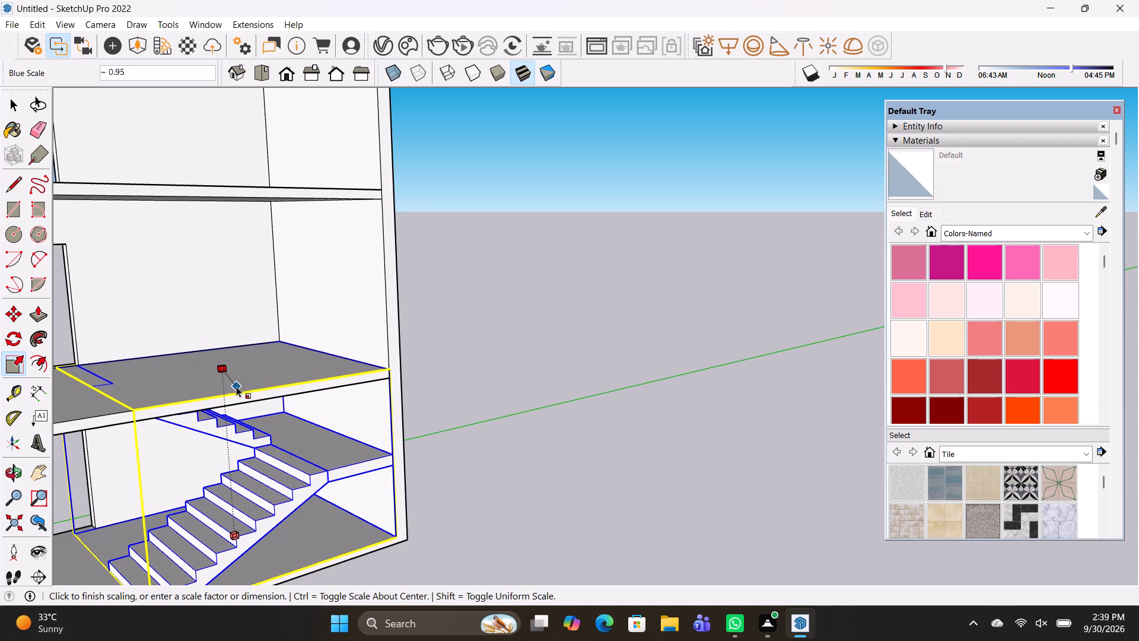
Copy the staircase 9' 6" straight up from its top corner into the storey above.
middle_drag(285, 396, 236, 376)
key(m)
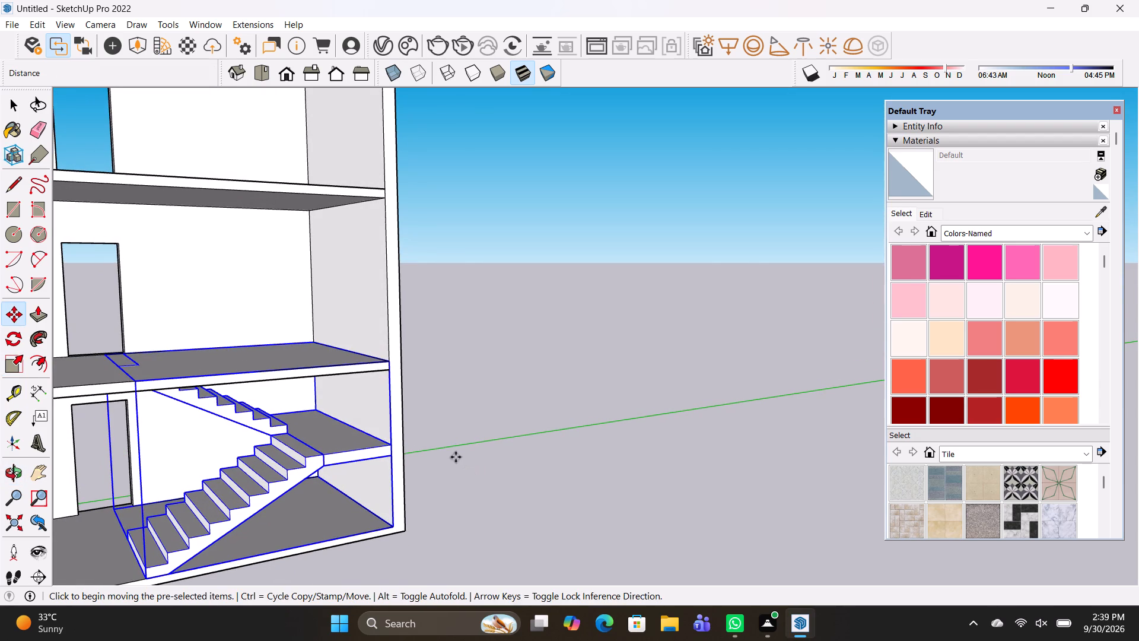
click(389, 357)
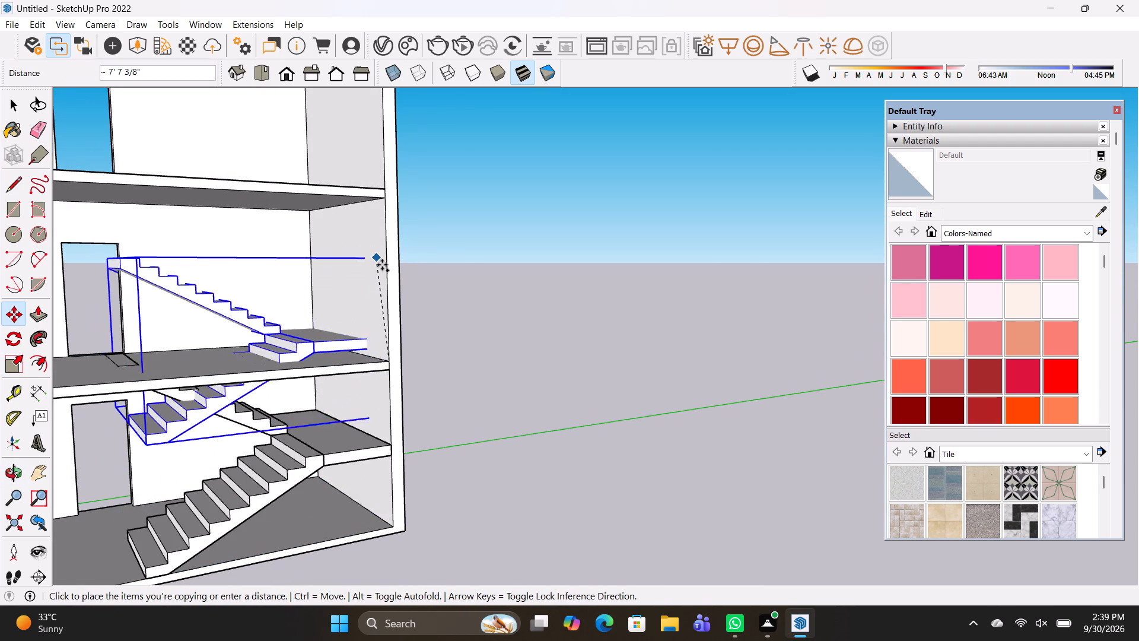
click(384, 198)
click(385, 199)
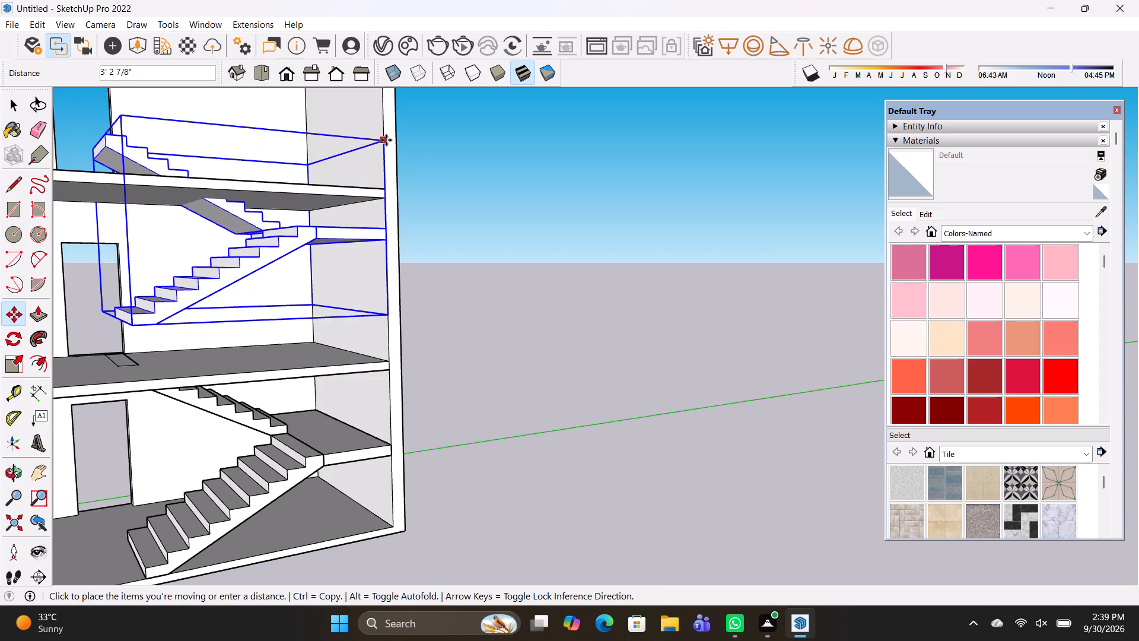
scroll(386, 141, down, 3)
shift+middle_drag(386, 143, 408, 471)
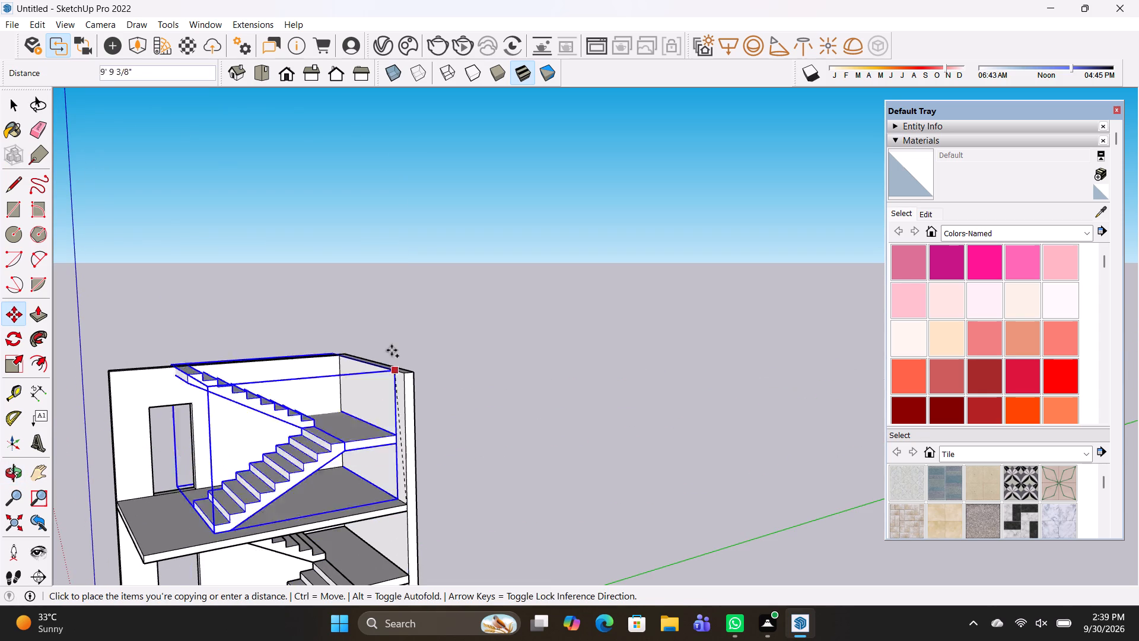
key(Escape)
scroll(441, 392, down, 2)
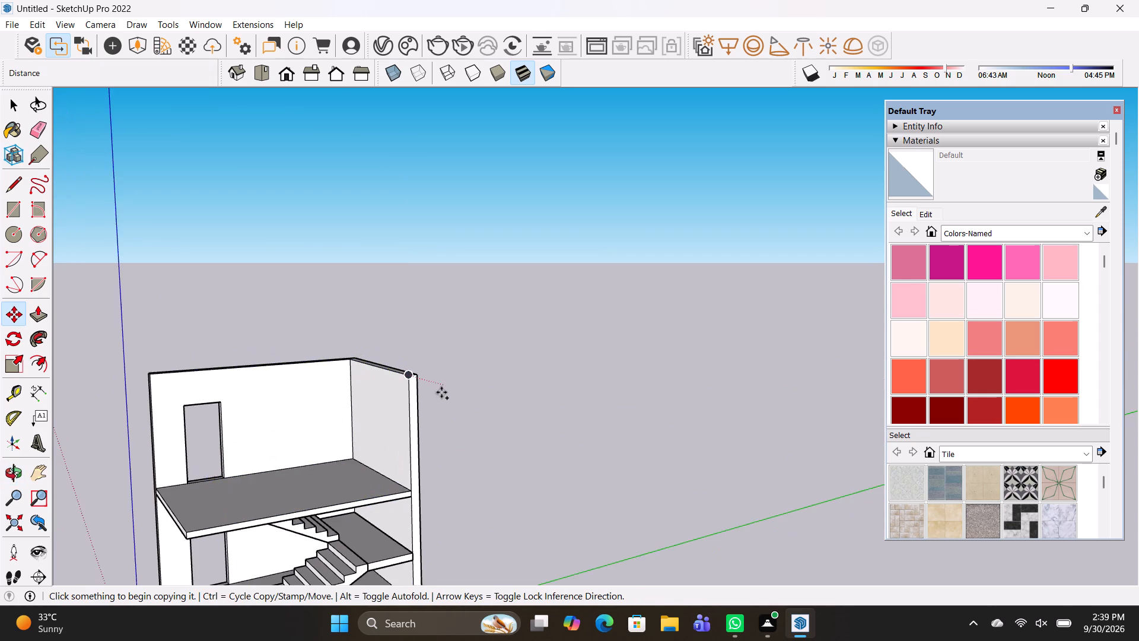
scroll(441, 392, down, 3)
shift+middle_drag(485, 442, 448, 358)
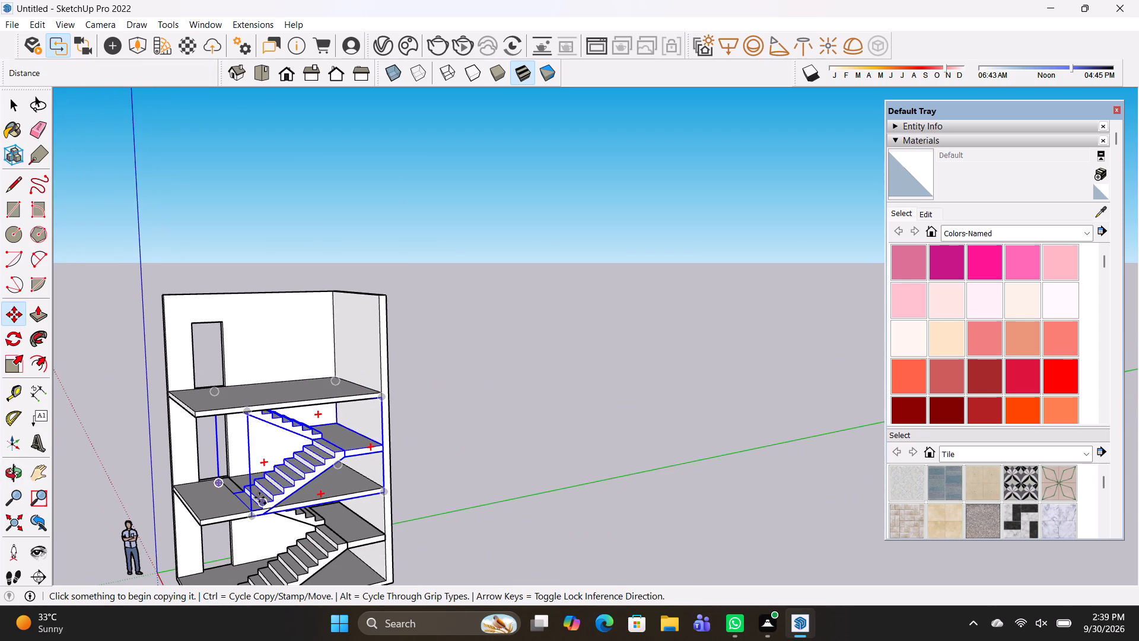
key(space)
Draw a rectangle about 14' 2 13/16" by 14' 3/16" on the first-floor slab, from the doorway's base to the slab's opposite front corner.
middle_drag(222, 520, 167, 545)
scroll(275, 488, up, 10)
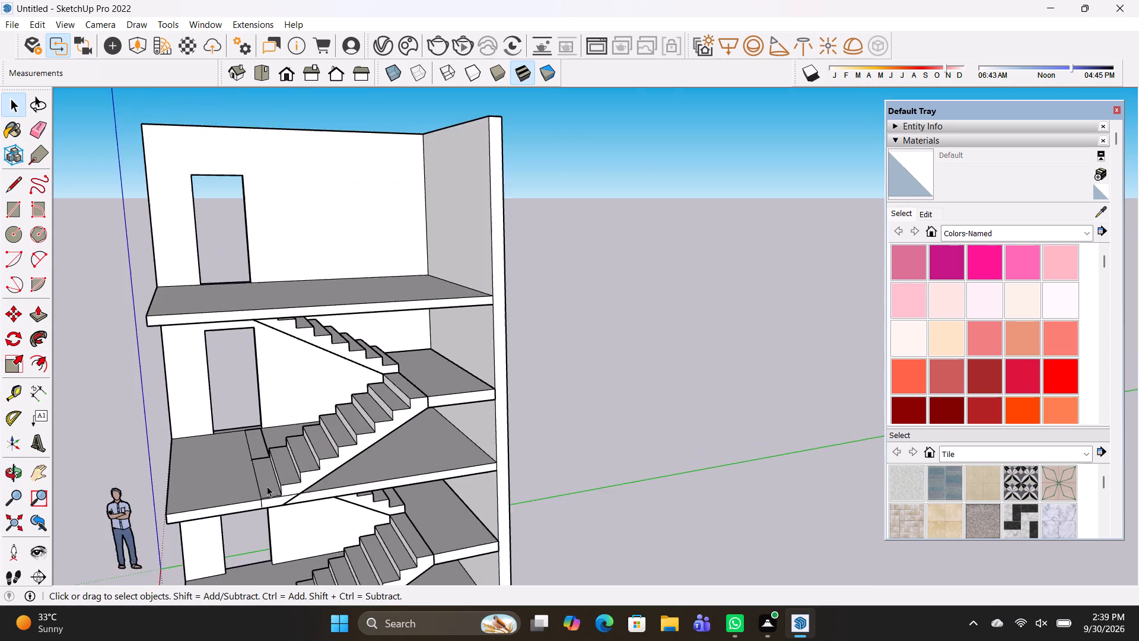
scroll(267, 486, up, 6)
key(r)
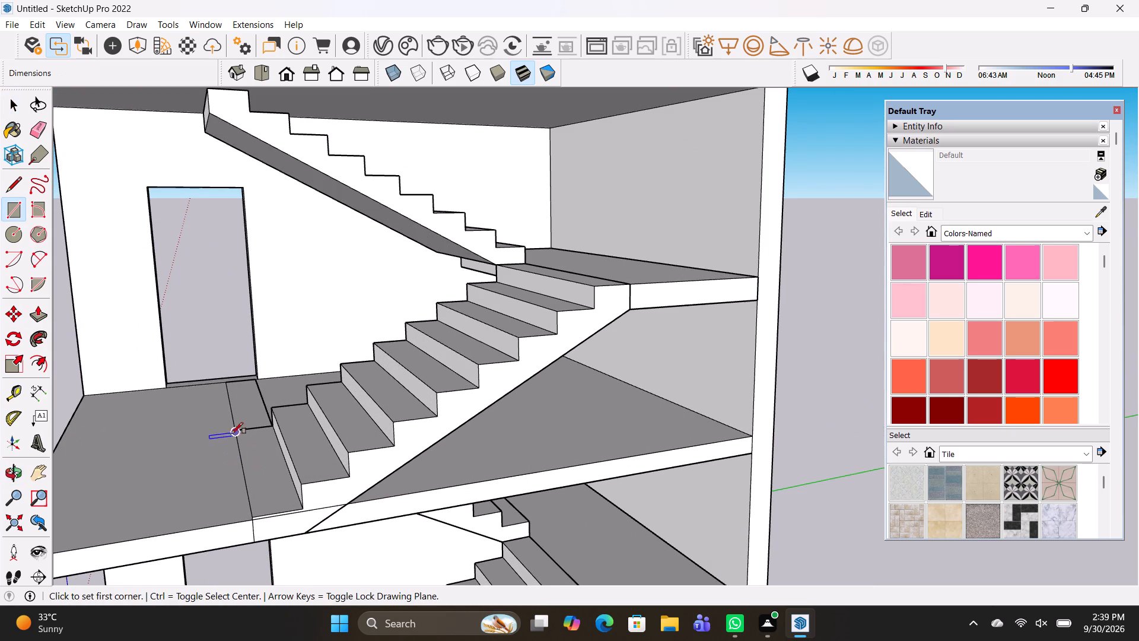
click(188, 388)
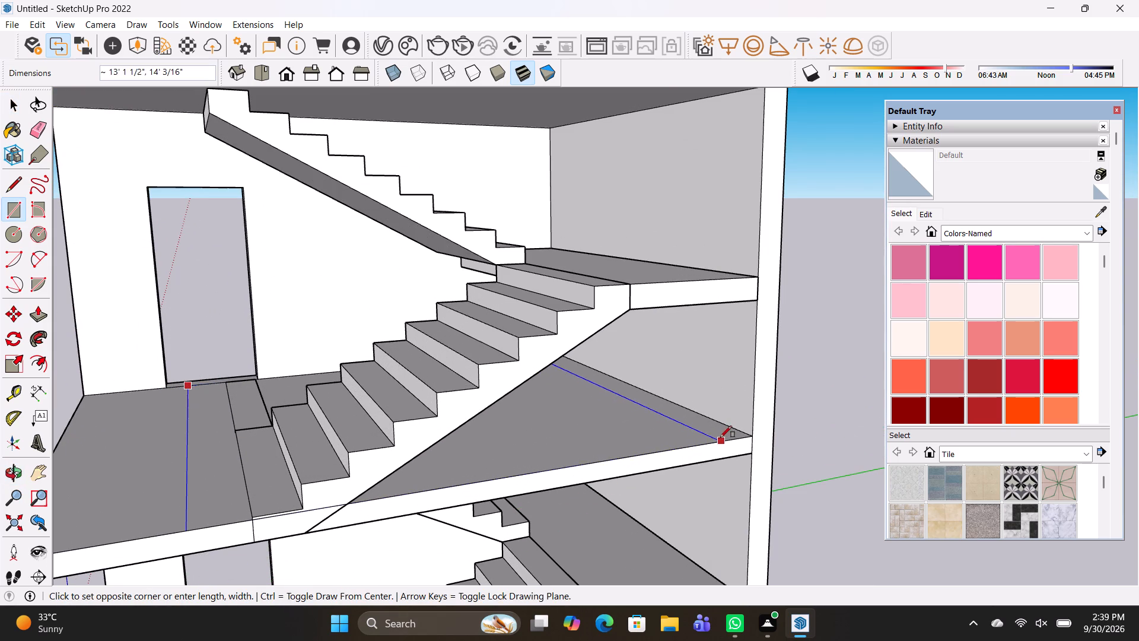
click(747, 434)
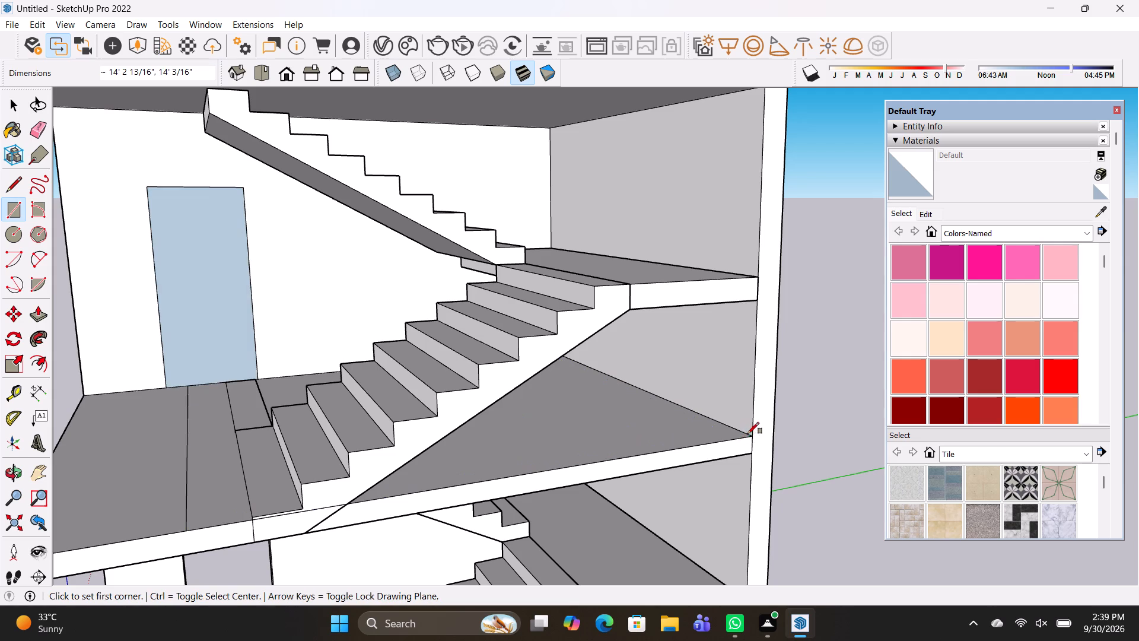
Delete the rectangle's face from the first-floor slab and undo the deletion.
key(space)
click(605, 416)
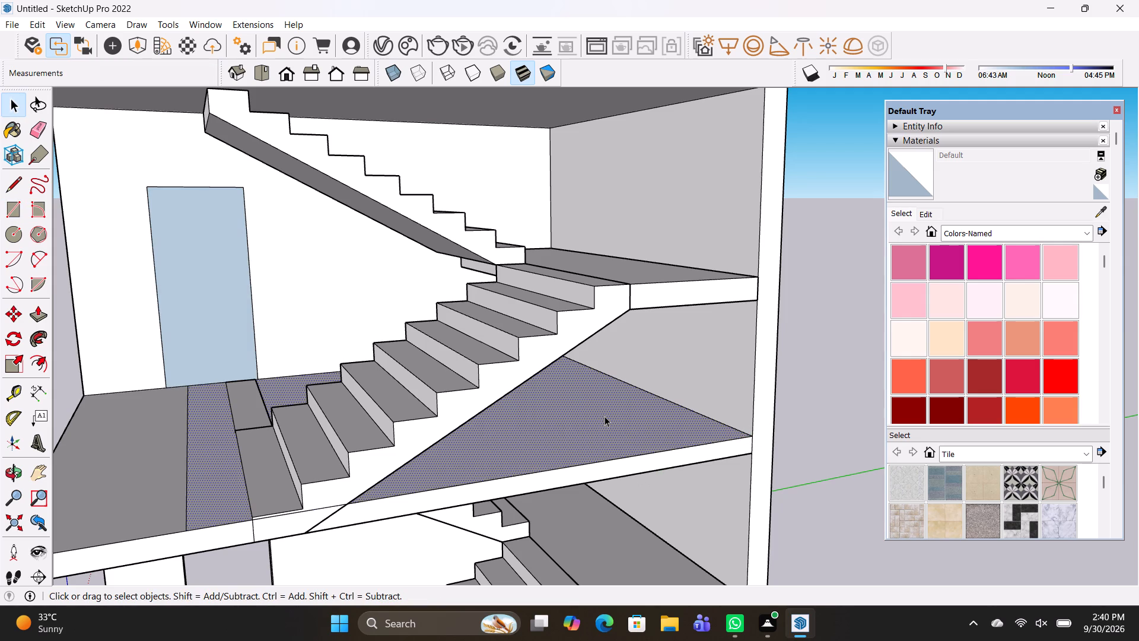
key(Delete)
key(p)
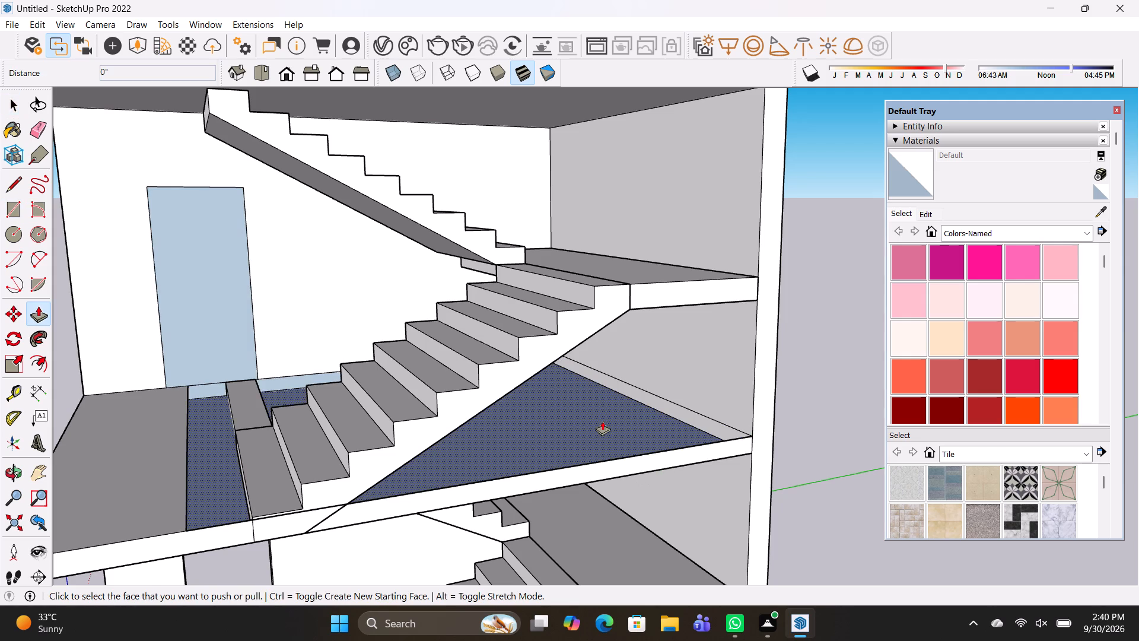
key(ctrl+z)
Push the rectangle's face 6" down through the first-floor slab to cut the stair opening.
click(603, 427)
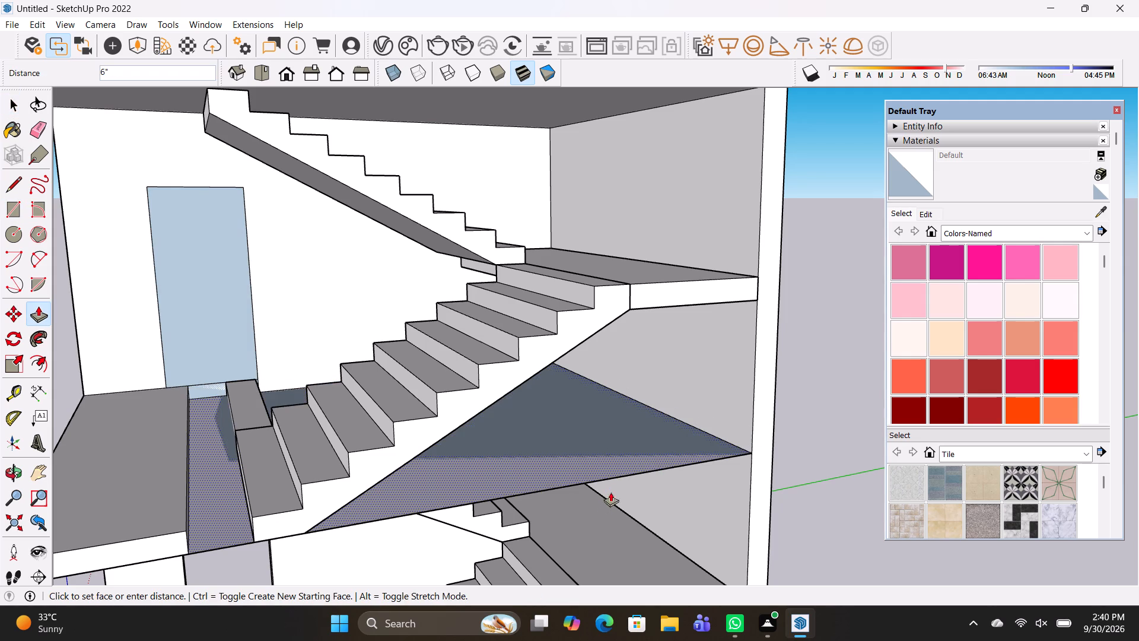
click(622, 475)
Examine the new slab opening and how the flights and landings pass through it from several angles.
middle_drag(622, 475, 611, 424)
scroll(605, 450, down, 2)
shift+middle_drag(619, 459, 617, 456)
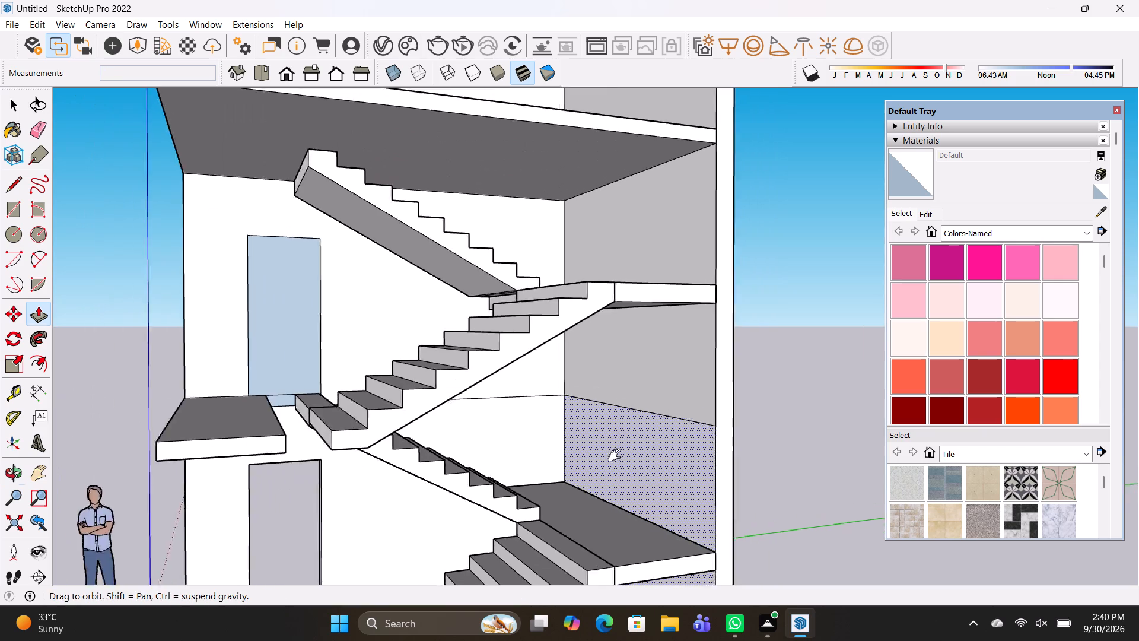
shift+middle_drag(617, 456, 559, 331)
middle_drag(479, 426, 580, 537)
middle_drag(482, 499, 593, 538)
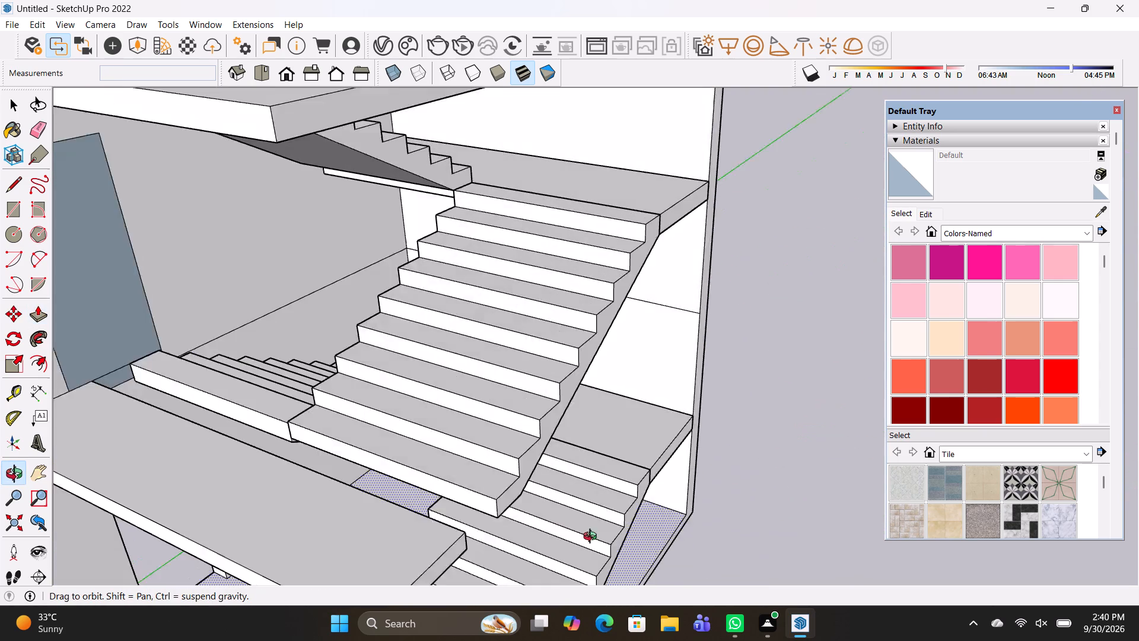
middle_drag(593, 538, 613, 512)
scroll(613, 512, down, 3)
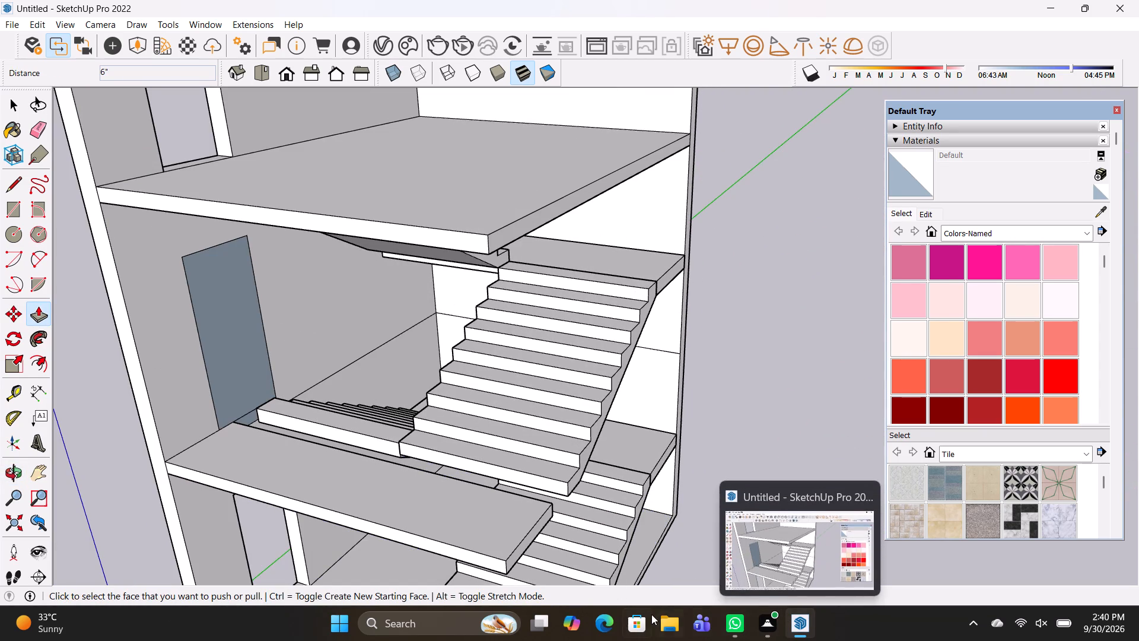
middle_drag(669, 623, 610, 634)
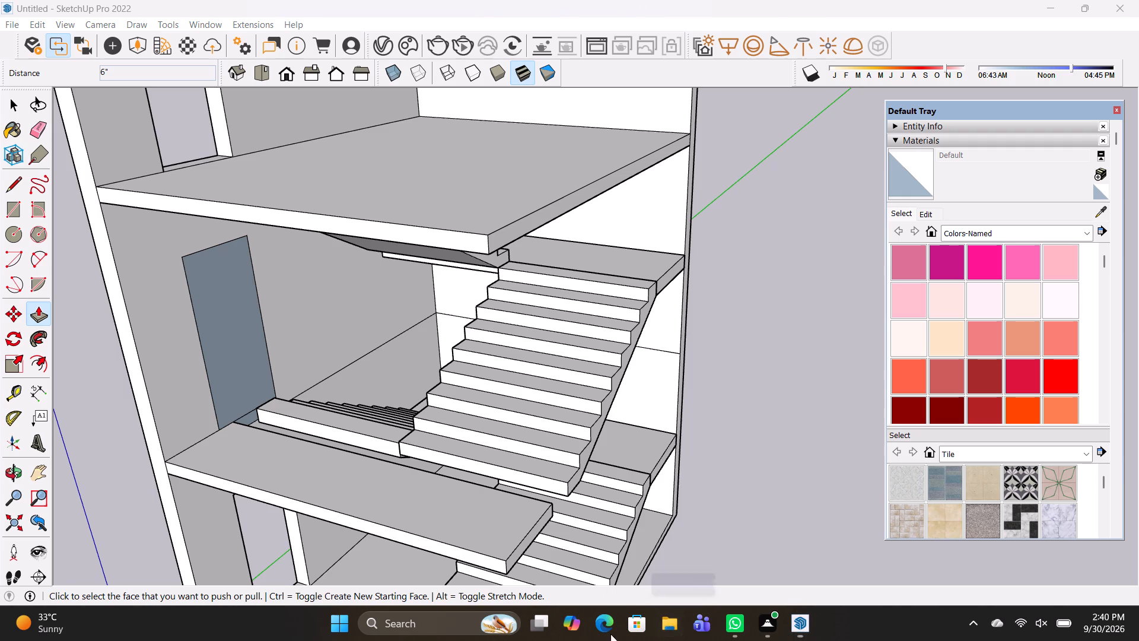
middle_drag(610, 634, 457, 632)
scroll(492, 573, down, 2)
Extend the first-floor slab's inner edge about 1' 2 13/16" toward the opening so it meets the flight's bottom step.
middle_drag(515, 529, 217, 554)
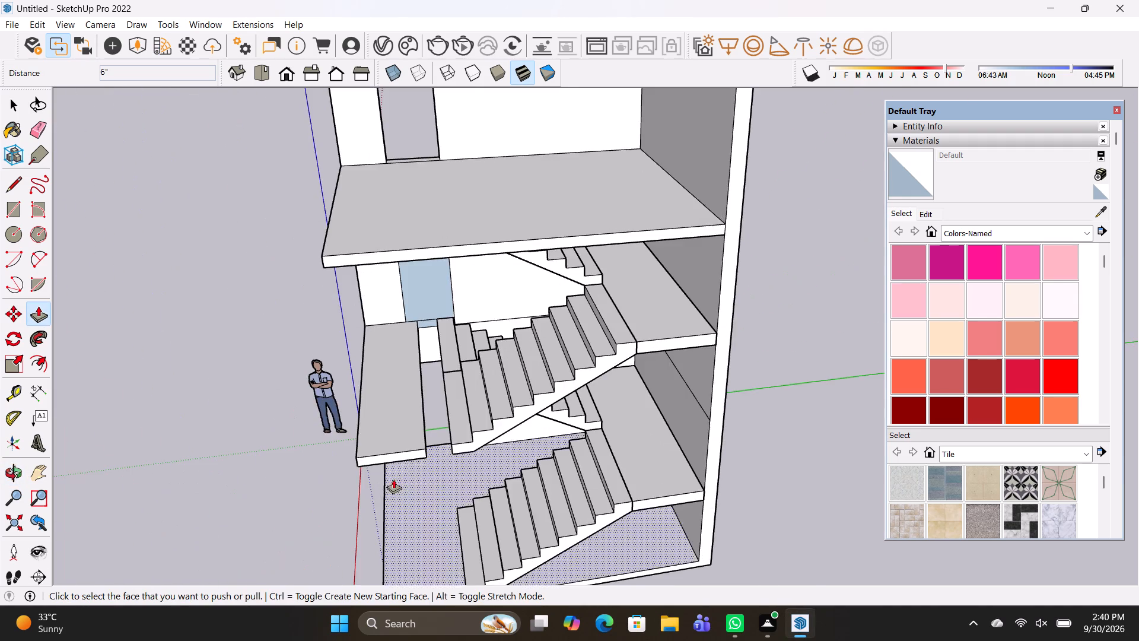
scroll(397, 467, up, 3)
middle_drag(495, 476, 391, 445)
click(362, 382)
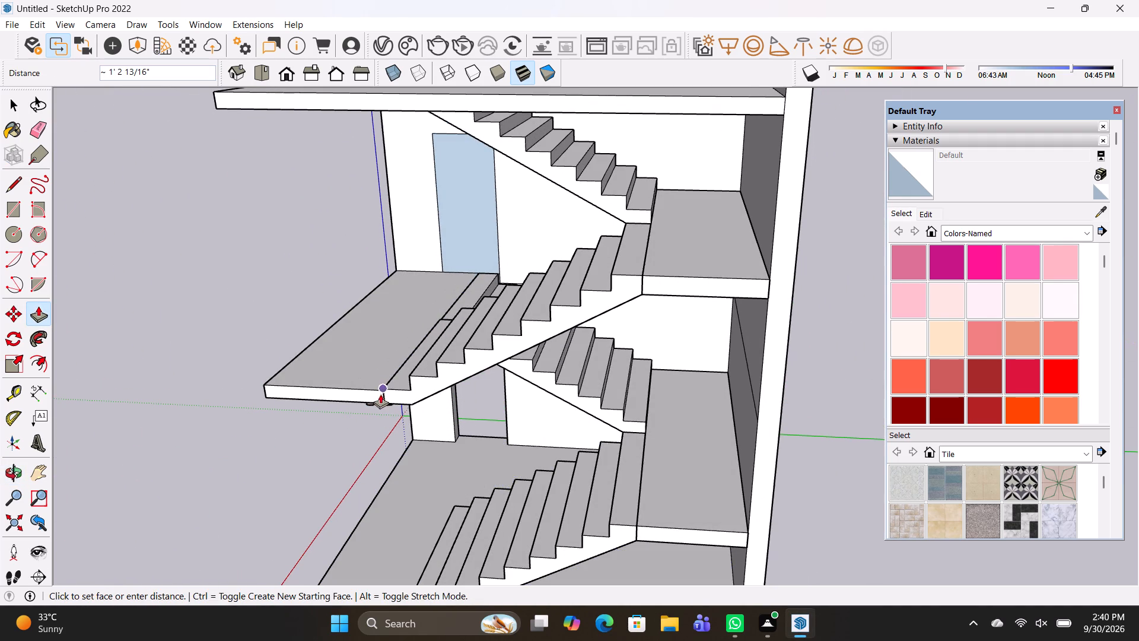
click(386, 404)
Pull the first-floor slab's top face about 11/16" to align it with the adjoining stair's edge.
middle_drag(364, 423, 697, 455)
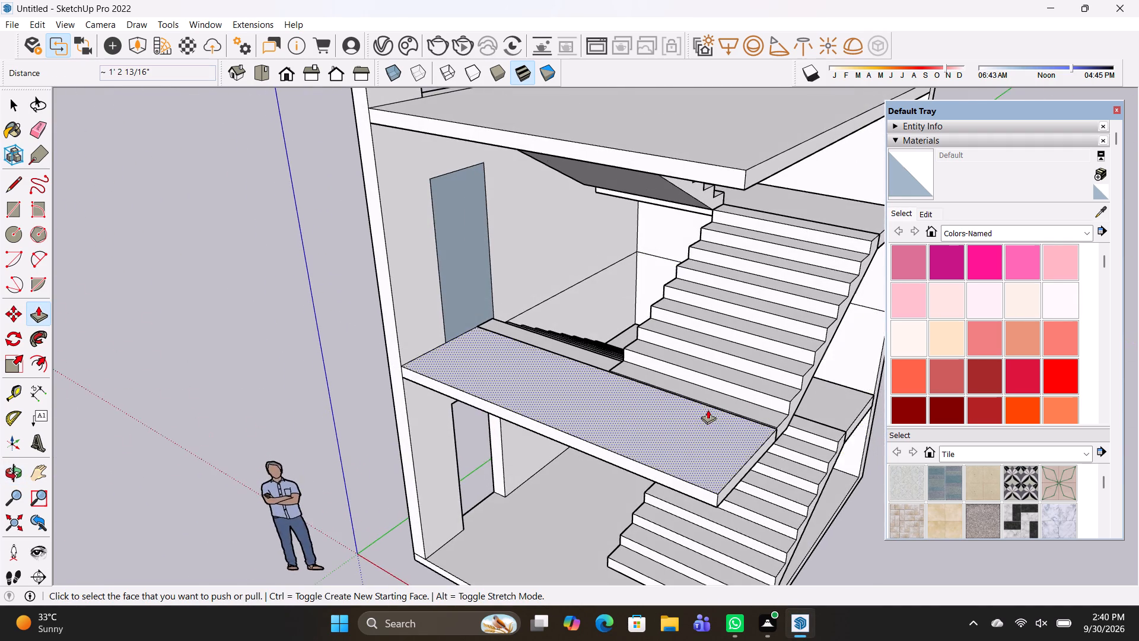
scroll(708, 410, up, 6)
click(680, 437)
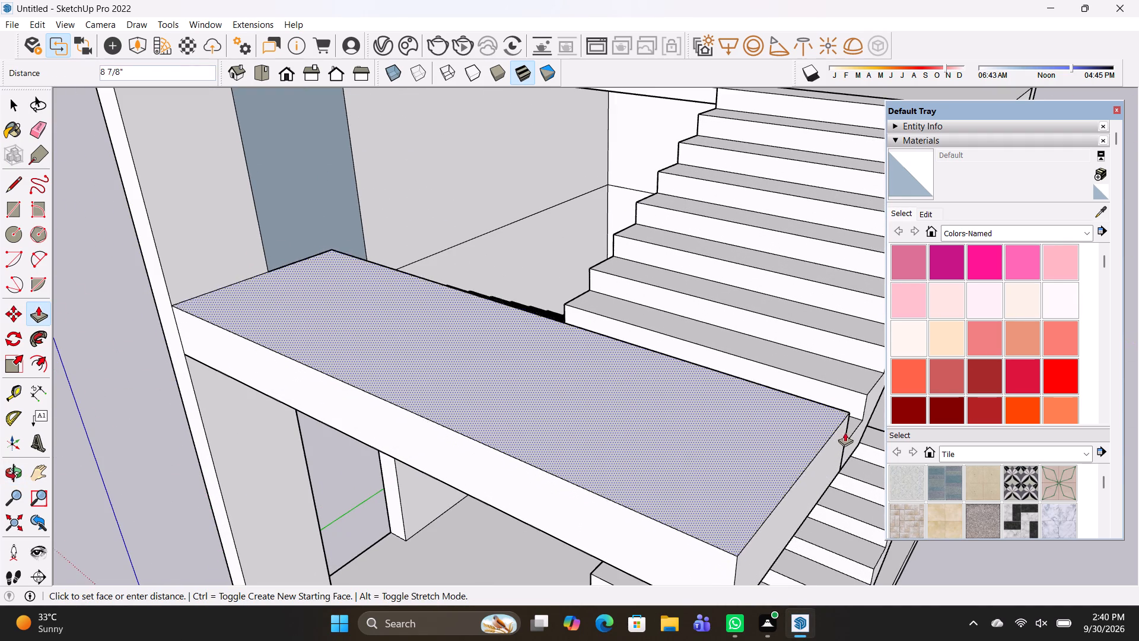
click(850, 431)
middle_drag(618, 509, 389, 444)
scroll(389, 444, up, 1)
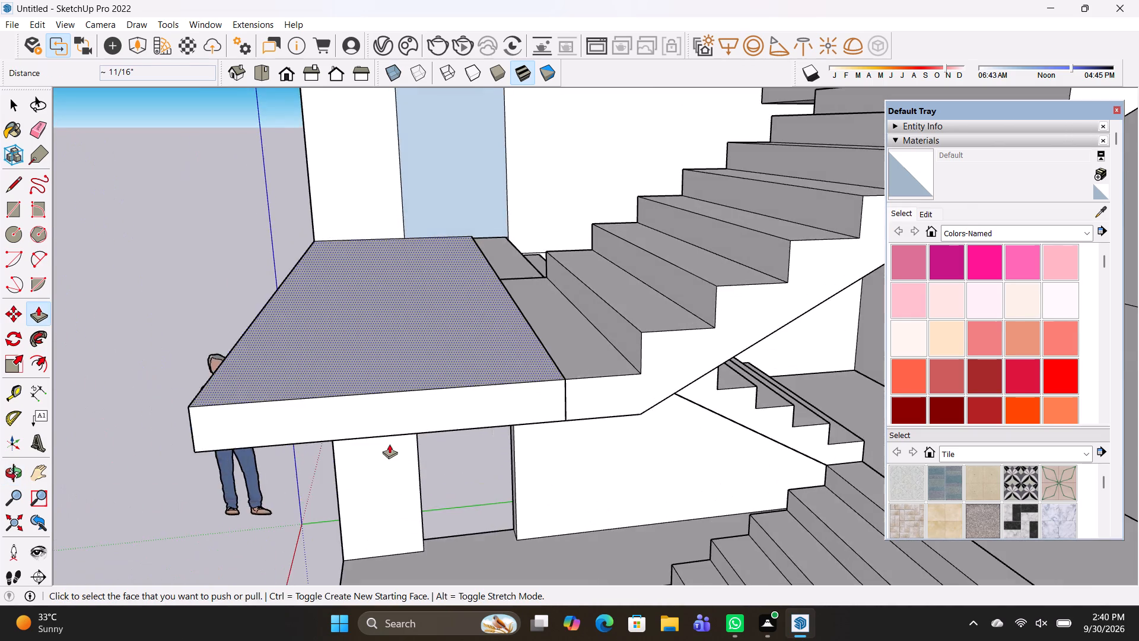
scroll(389, 444, down, 9)
middle_drag(401, 445, 374, 460)
middle_drag(387, 421, 380, 442)
key(space)
key(space)
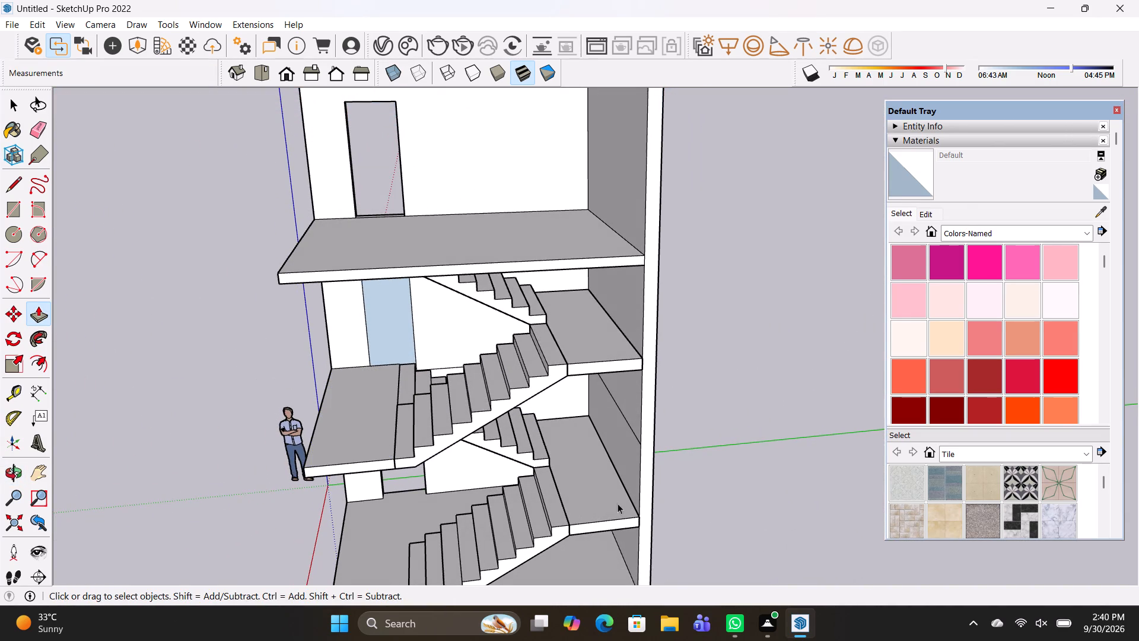
Copy the first-floor slab's top face straight up onto the second-floor slab, aligned at the front outer corner.
middle_drag(615, 421, 629, 382)
double_click(353, 424)
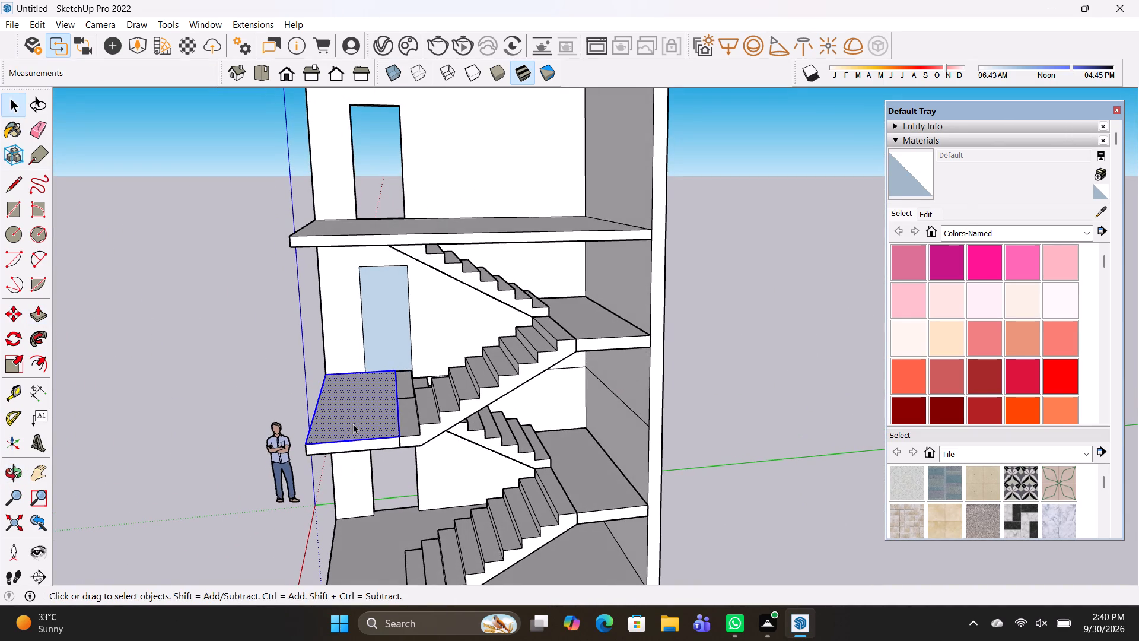
key(m)
click(310, 442)
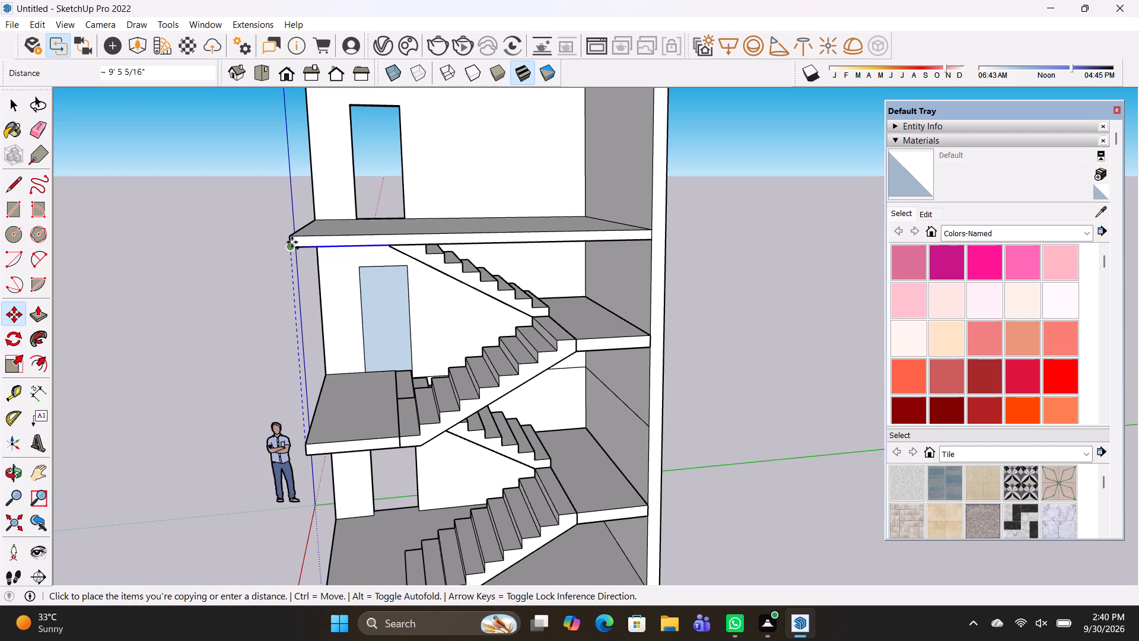
click(292, 240)
Draw a rectangle over the rest of the second-floor slab, from the copied face's wall corner to the slab's opposite front corner.
middle_drag(338, 285, 329, 377)
key(r)
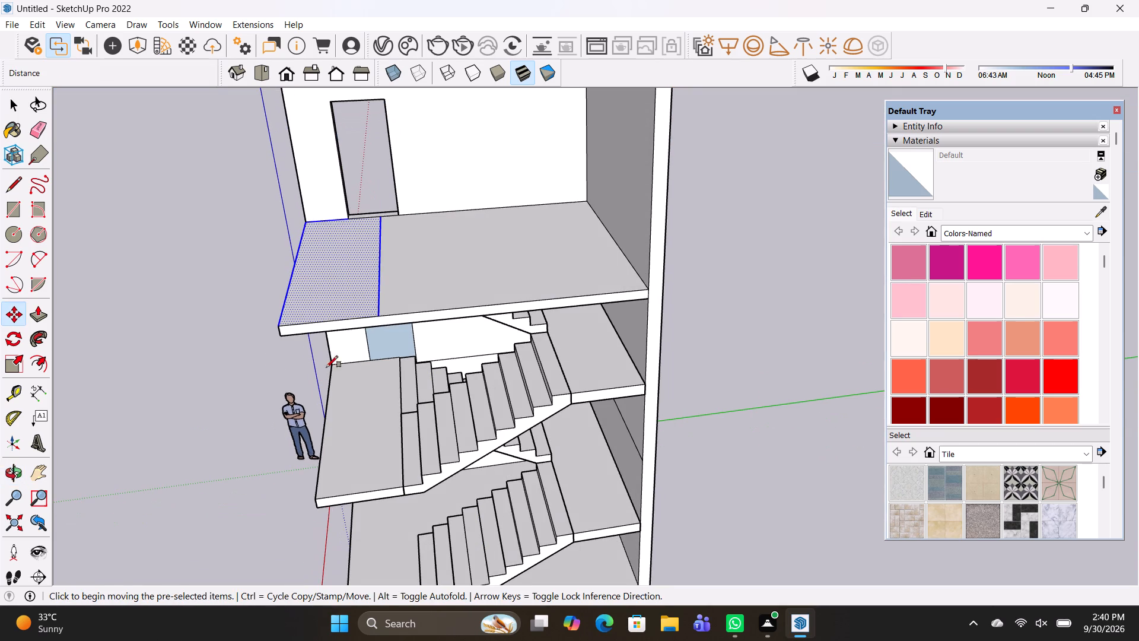
click(380, 216)
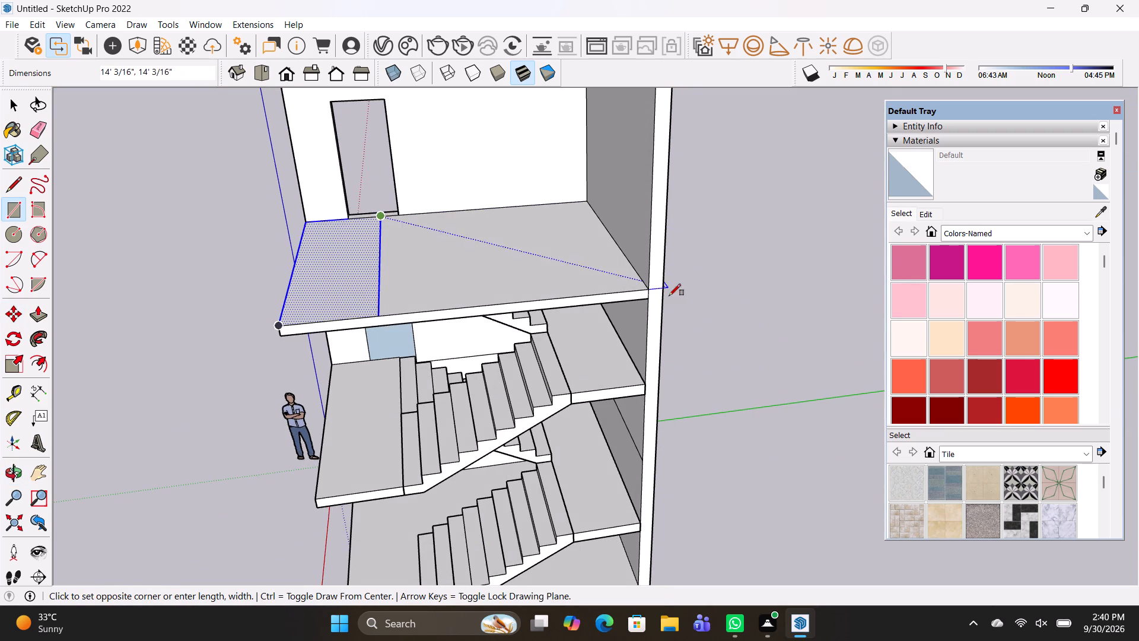
click(648, 287)
key(space)
Push the rectangle's face 6" down through the second-floor slab to cut the stair opening.
key(p)
click(557, 266)
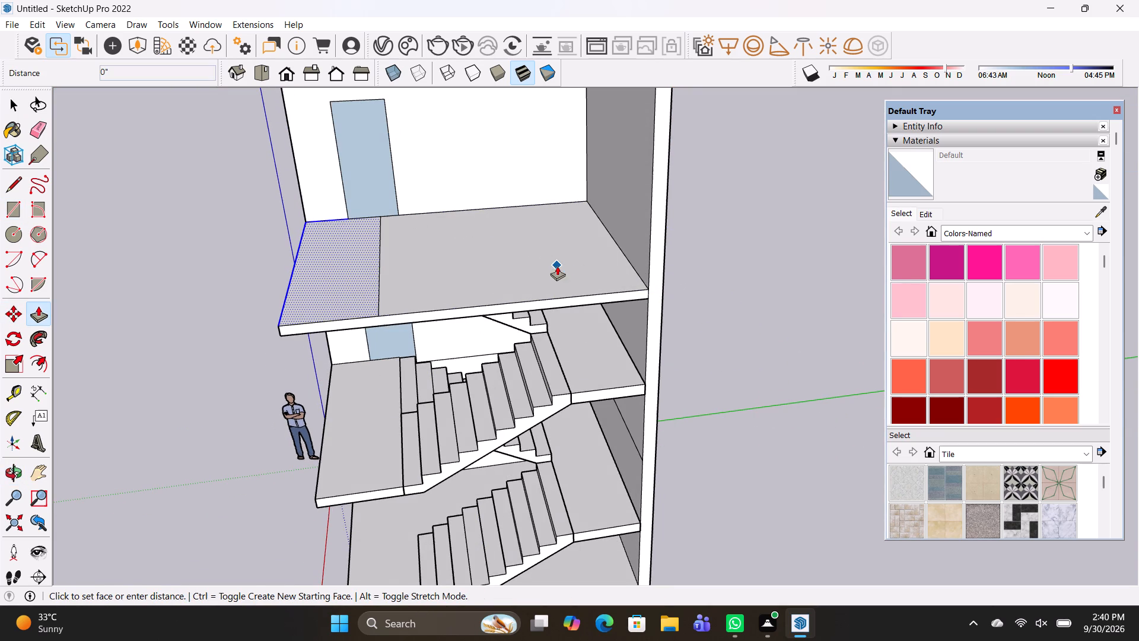
key(Escape)
click(548, 282)
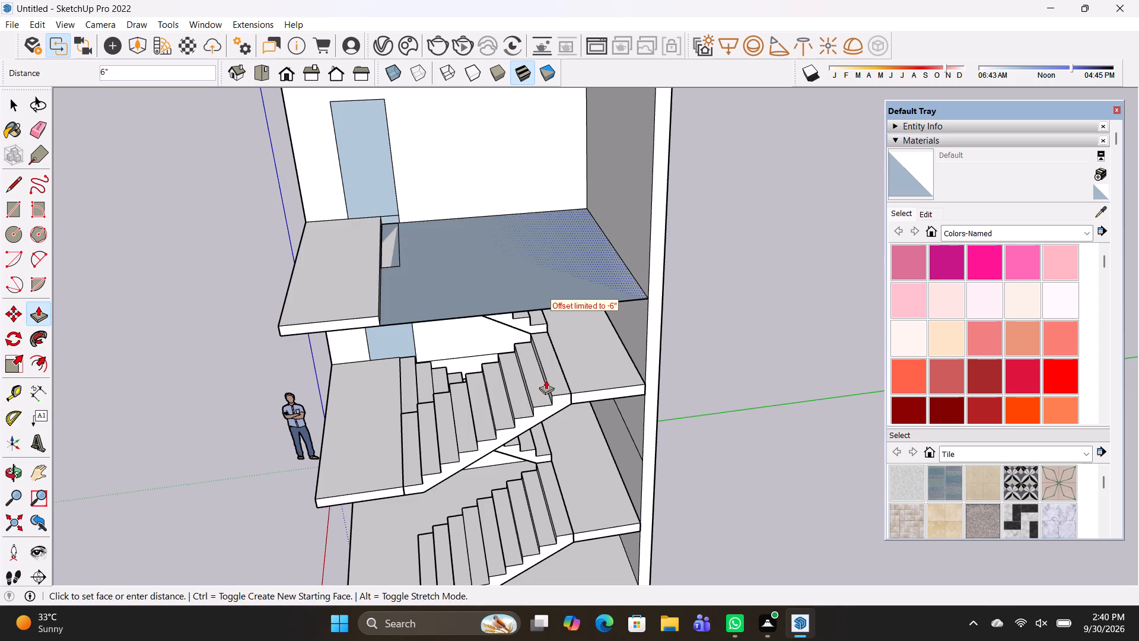
click(642, 312)
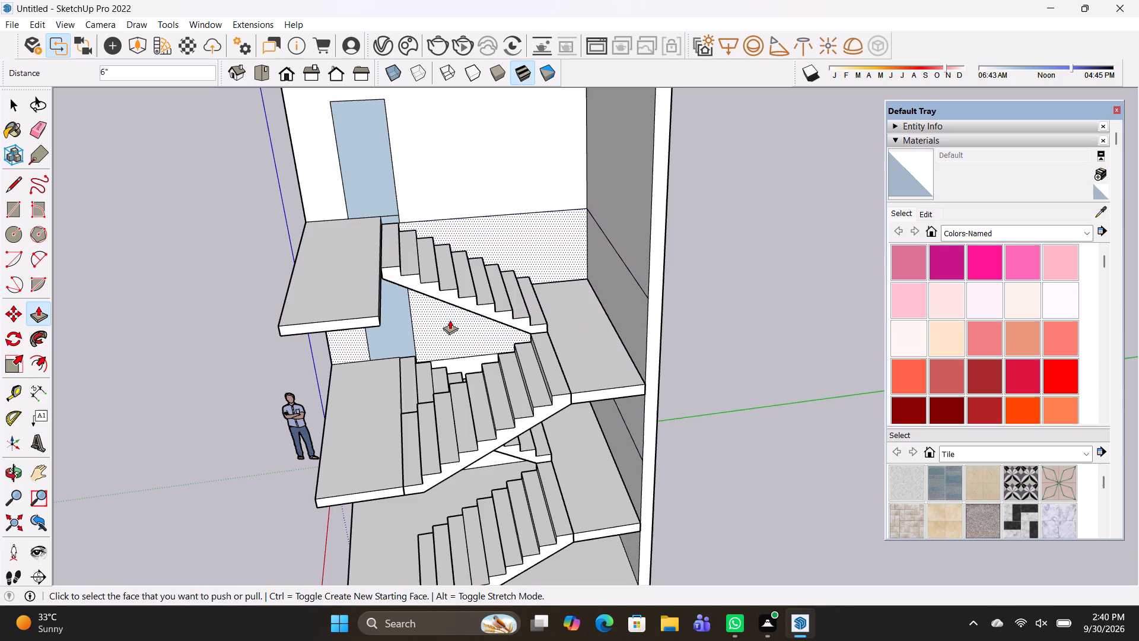
Erase the leftover slab lines on the long wall at second-floor level and on the end wall at both floor levels.
scroll(628, 122, up, 1)
key(e)
drag(558, 179, 553, 224)
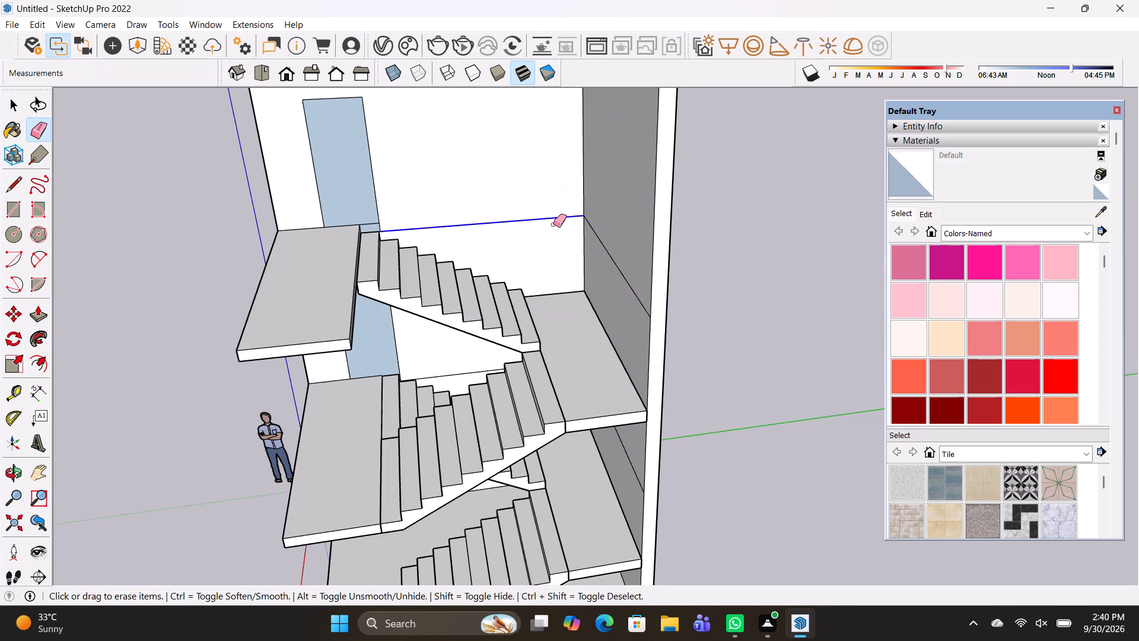
drag(553, 224, 553, 225)
drag(596, 242, 620, 235)
drag(641, 478, 631, 481)
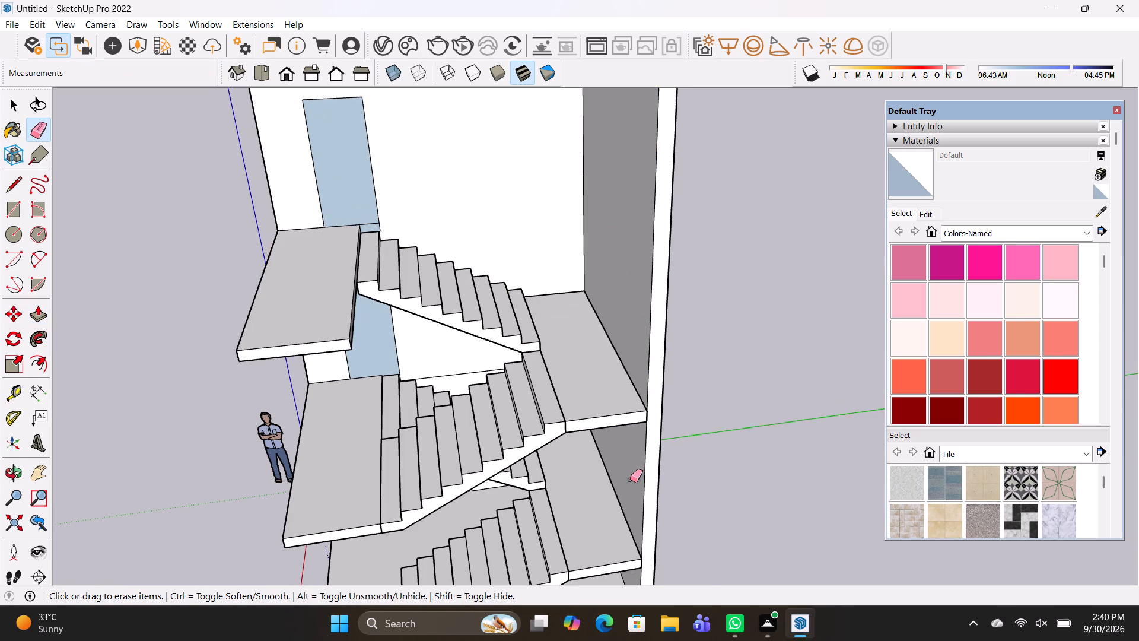
middle_drag(637, 473, 703, 313)
middle_drag(551, 312, 463, 484)
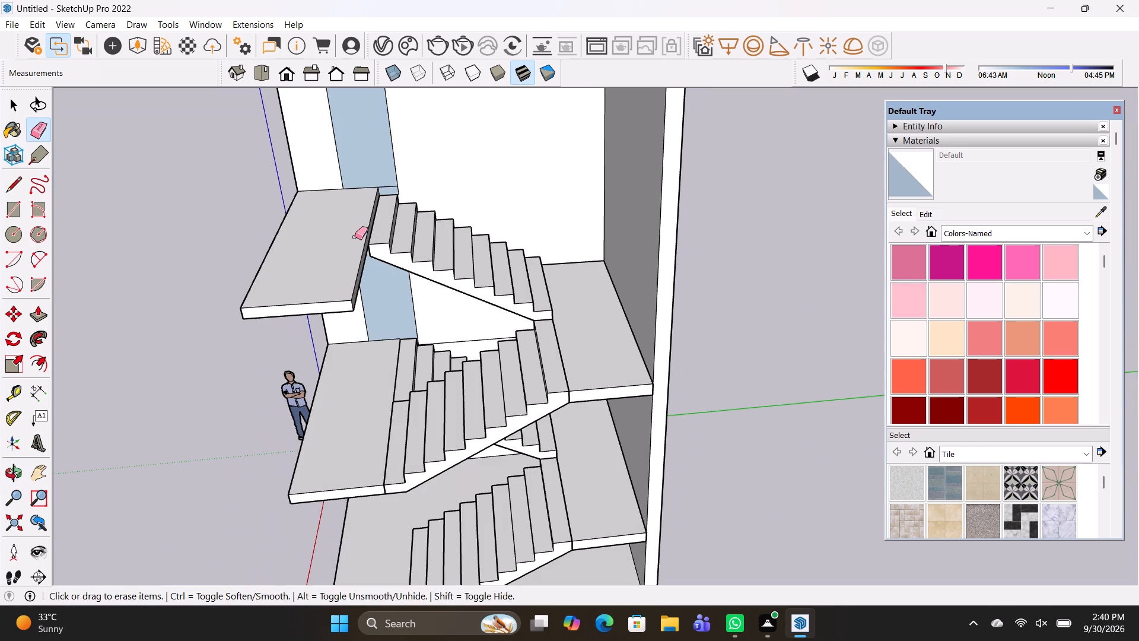
key(space)
Place a guide line 6" above the remaining horizontal line on the long wall beside the first-floor doorway.
middle_drag(562, 377, 682, 281)
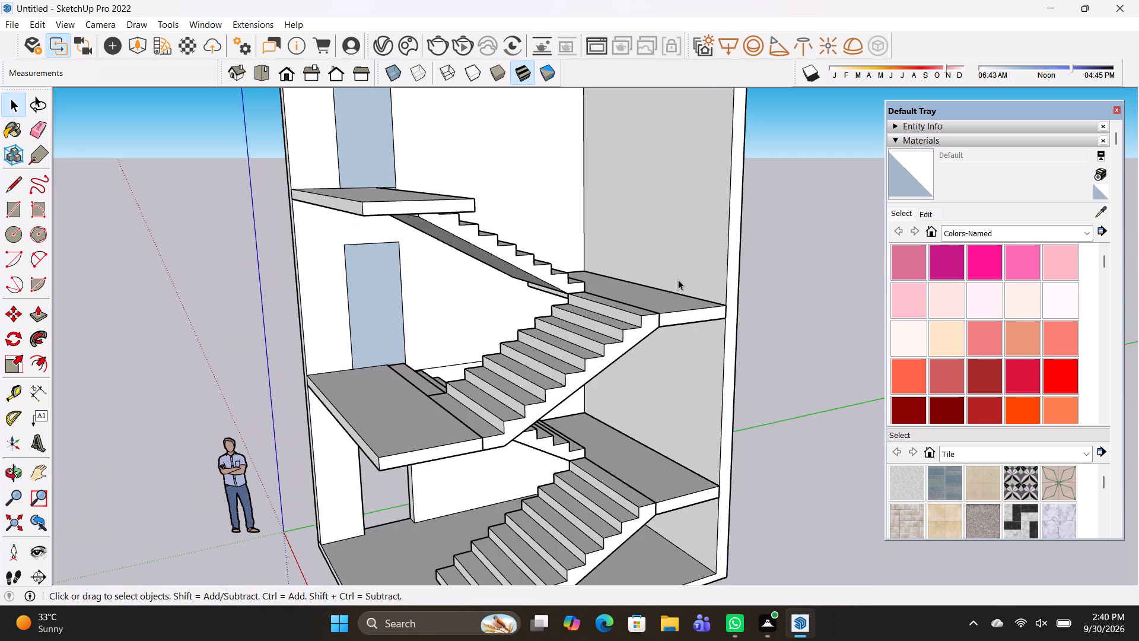
middle_drag(585, 243, 650, 263)
scroll(444, 404, up, 2)
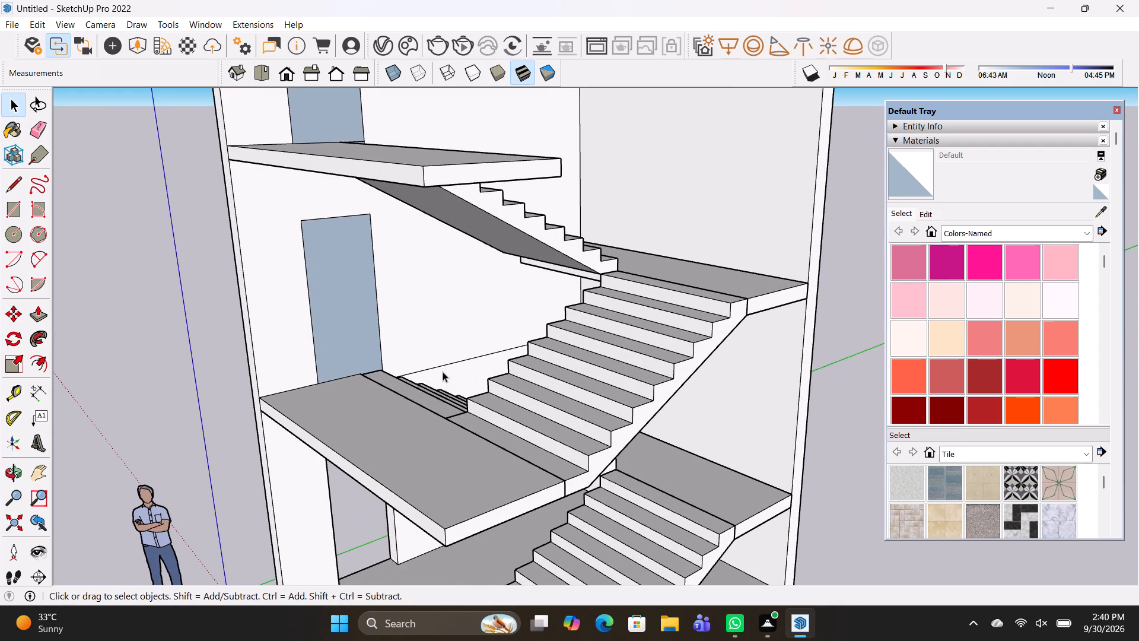
key(e)
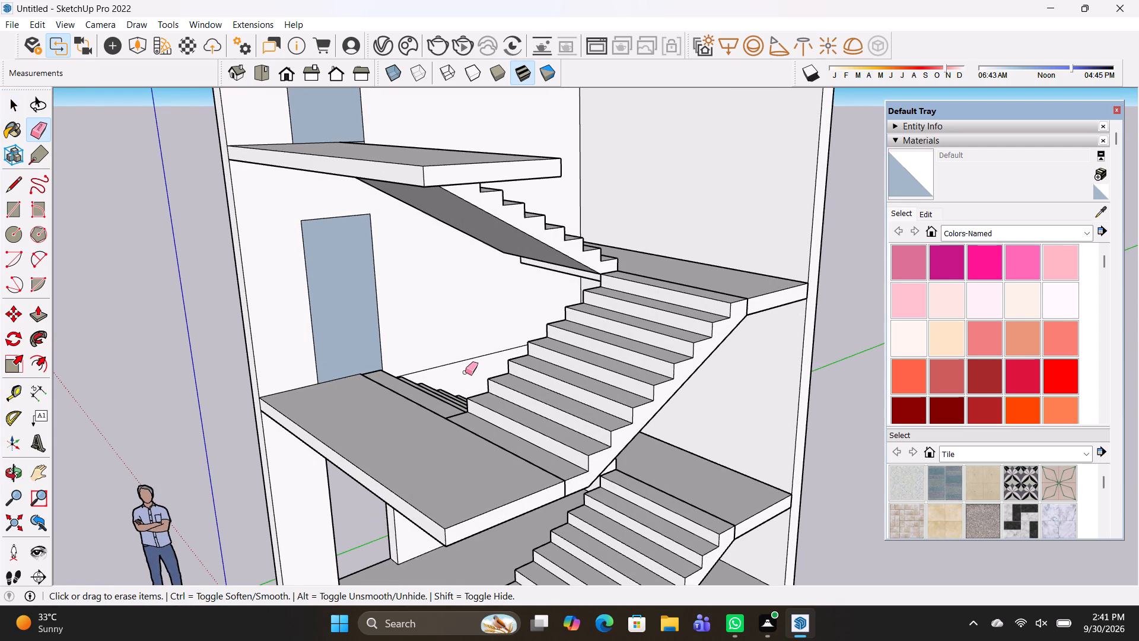
key(t)
click(456, 362)
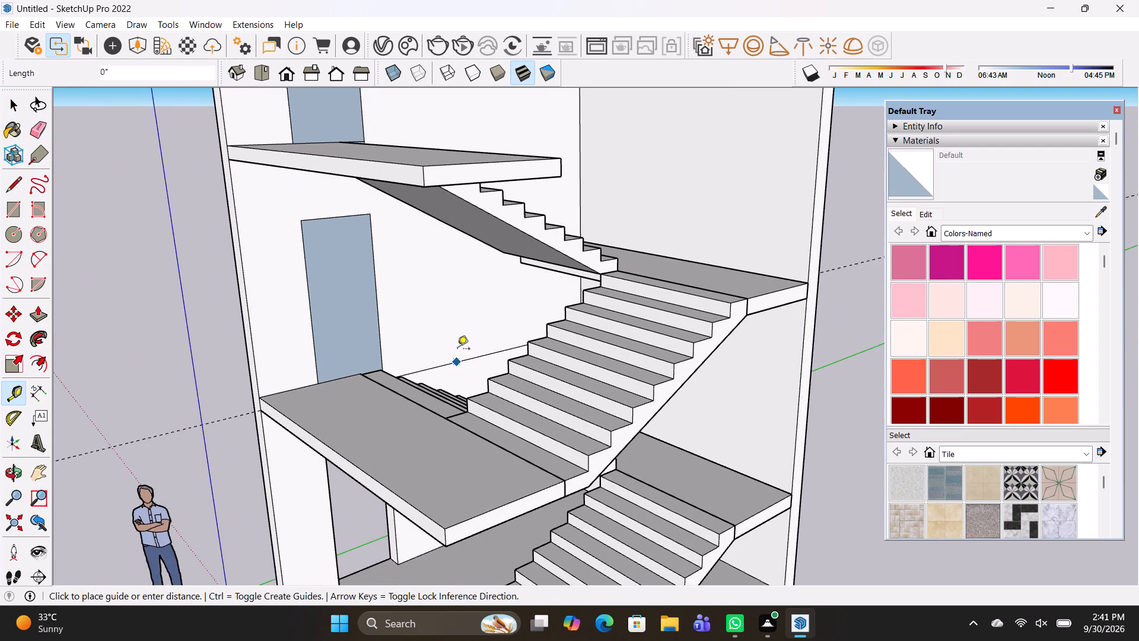
text(6")
key(Return)
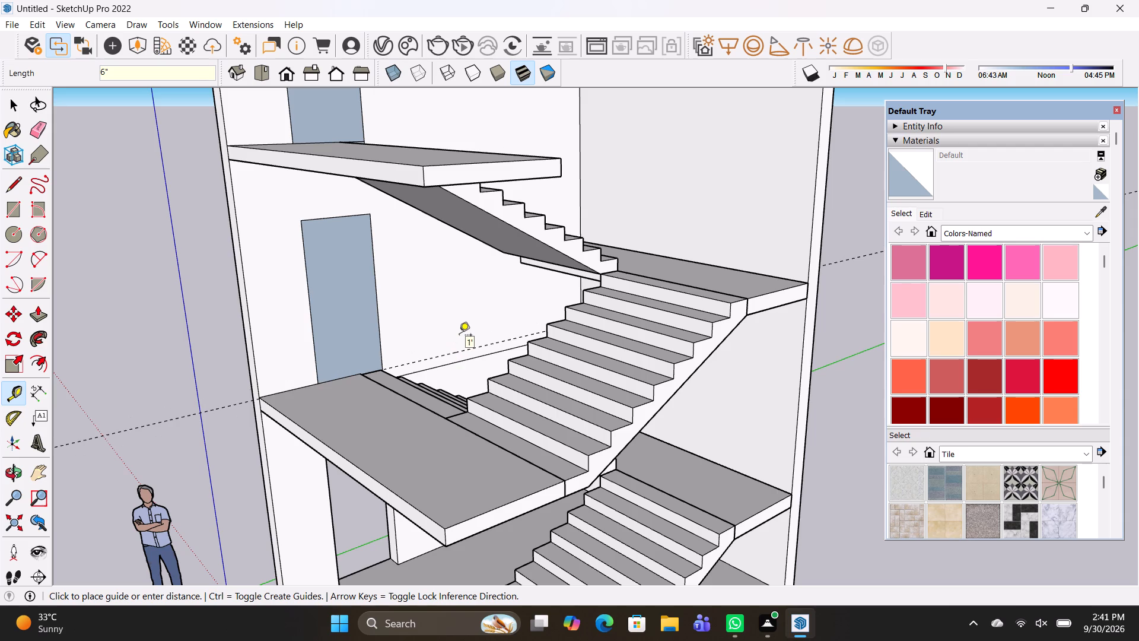
Draw a line about 11' 11" long along the guide, from the first-floor doorway's lower corner to the end wall.
key(l)
scroll(401, 360, up, 3)
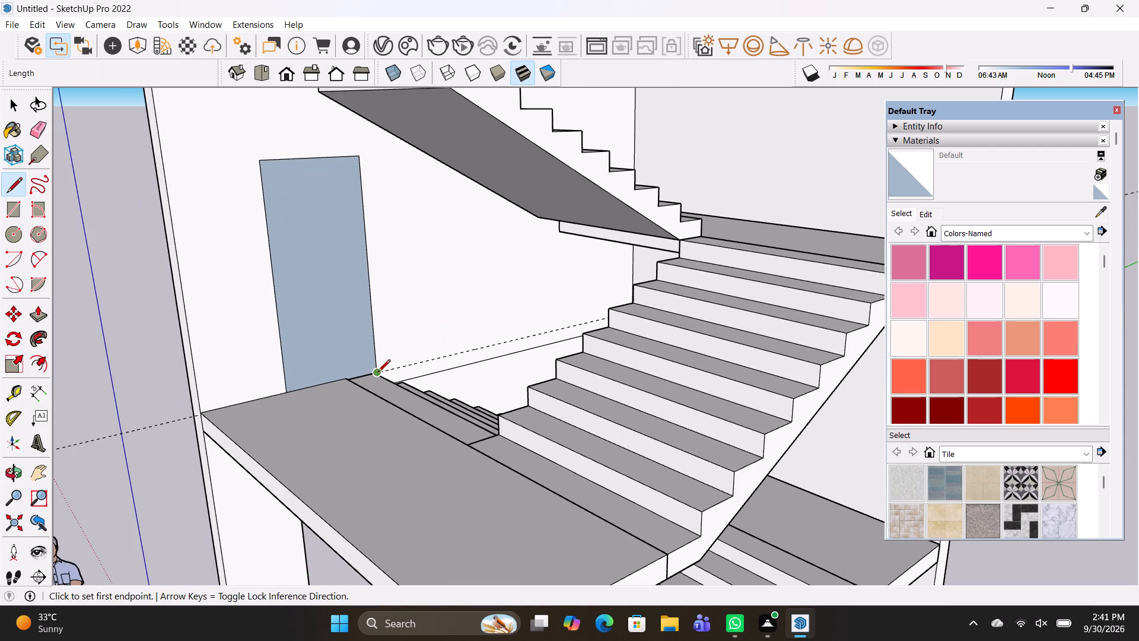
click(378, 373)
middle_drag(532, 326, 631, 345)
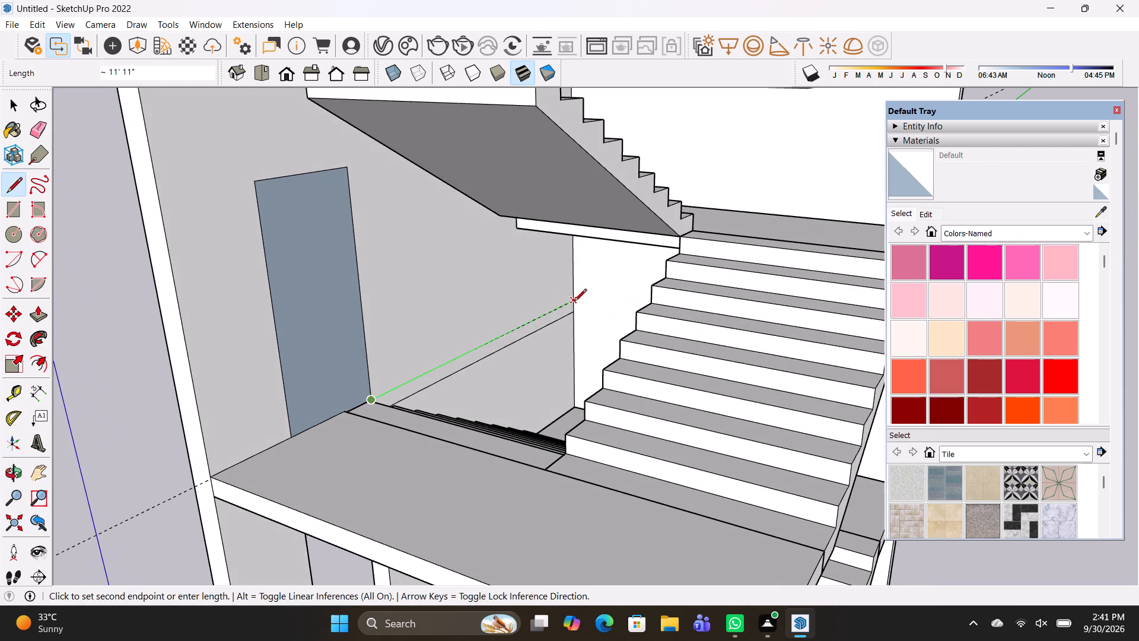
click(574, 299)
key(space)
Delete the faces filling the first-floor and second-floor doorways to open them up.
click(277, 292)
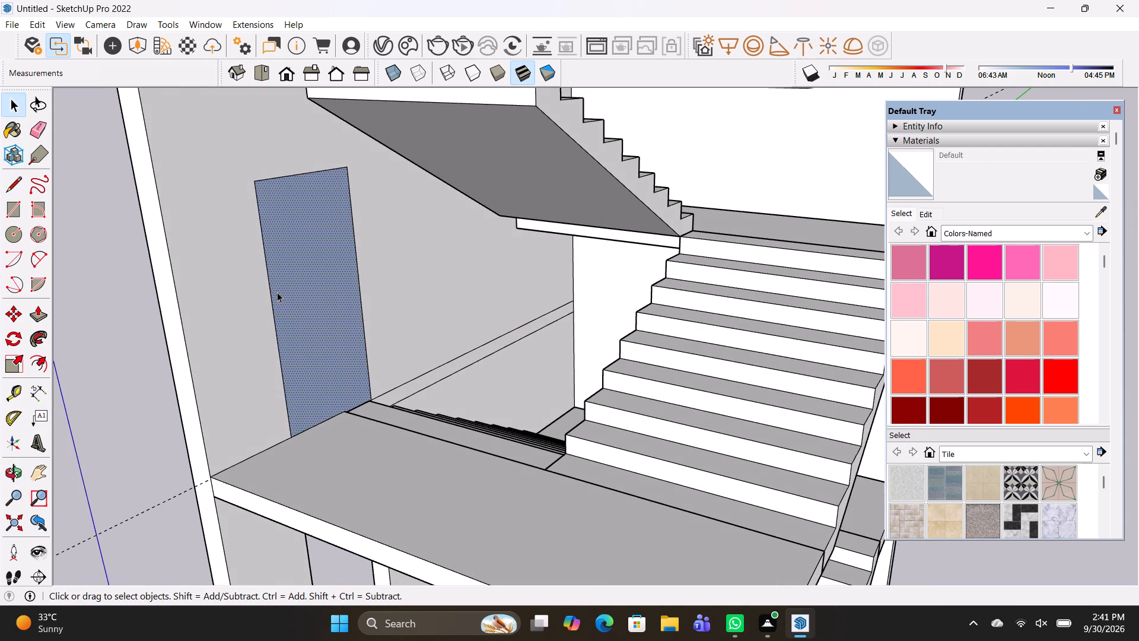
key(Delete)
scroll(375, 353, down, 4)
middle_drag(297, 437, 212, 440)
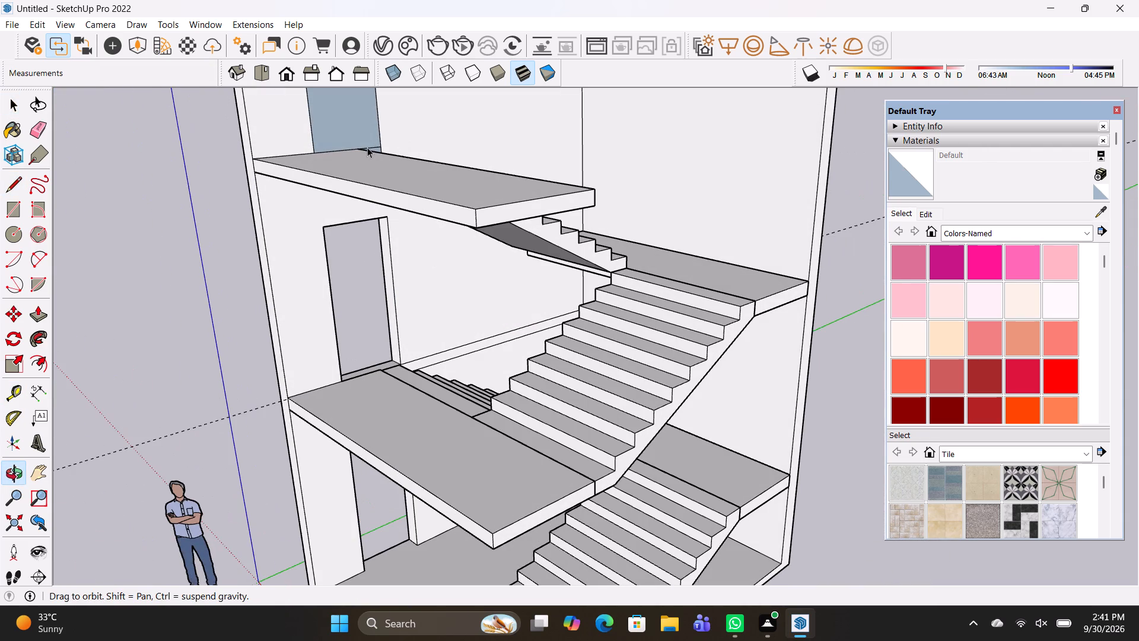
click(365, 147)
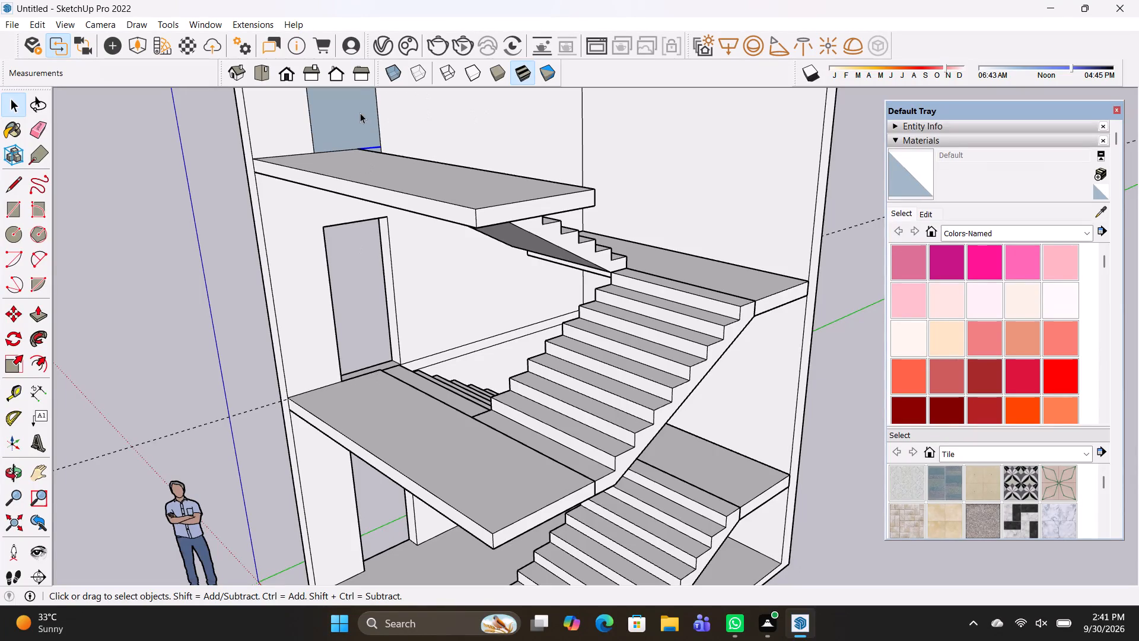
click(360, 113)
key(Delete)
Copy the long wall's narrow strip and its edges 10' up to the second-floor doorway's lower corner.
scroll(393, 180, down, 7)
shift+middle_drag(438, 198, 365, 329)
middle_drag(426, 370, 426, 356)
scroll(403, 379, up, 2)
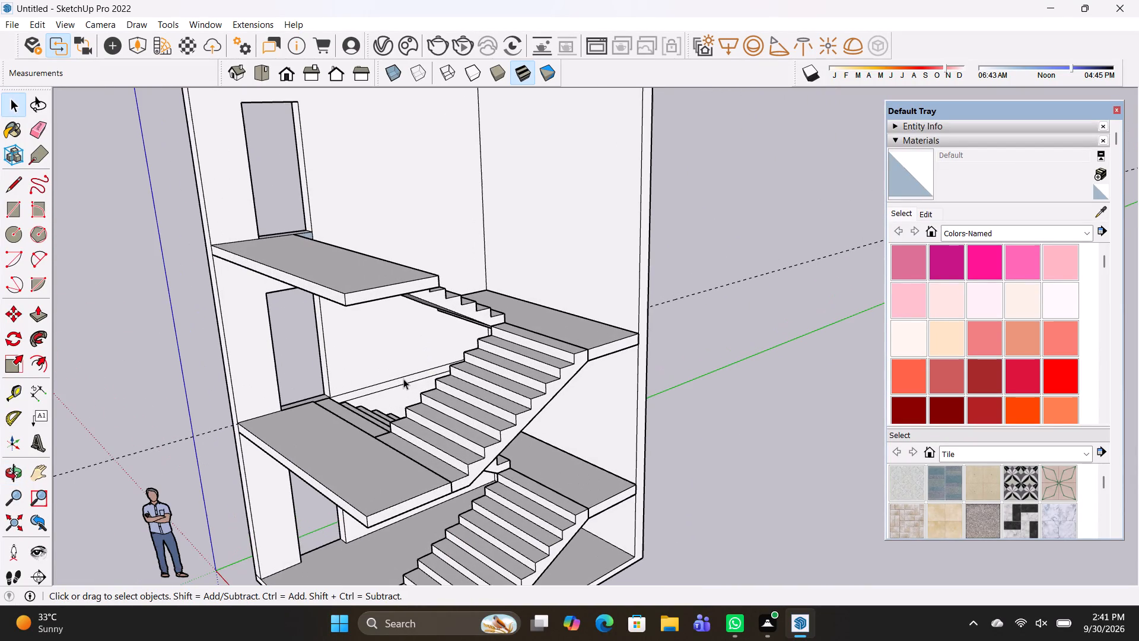
double_click(410, 377)
scroll(410, 377, up, 5)
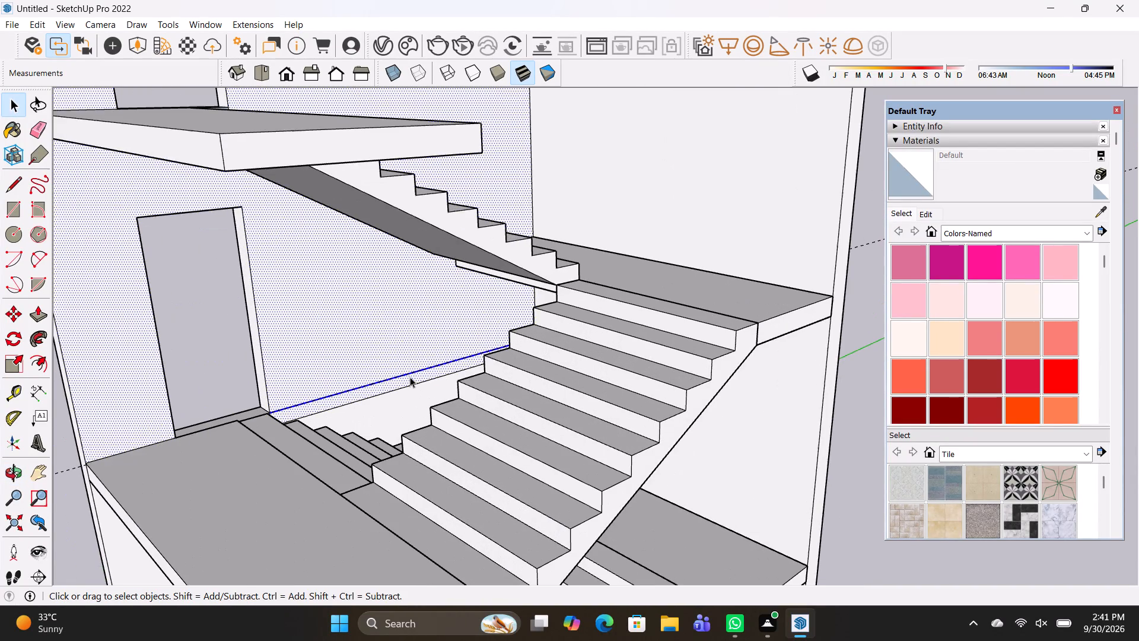
double_click(410, 377)
double_click(412, 380)
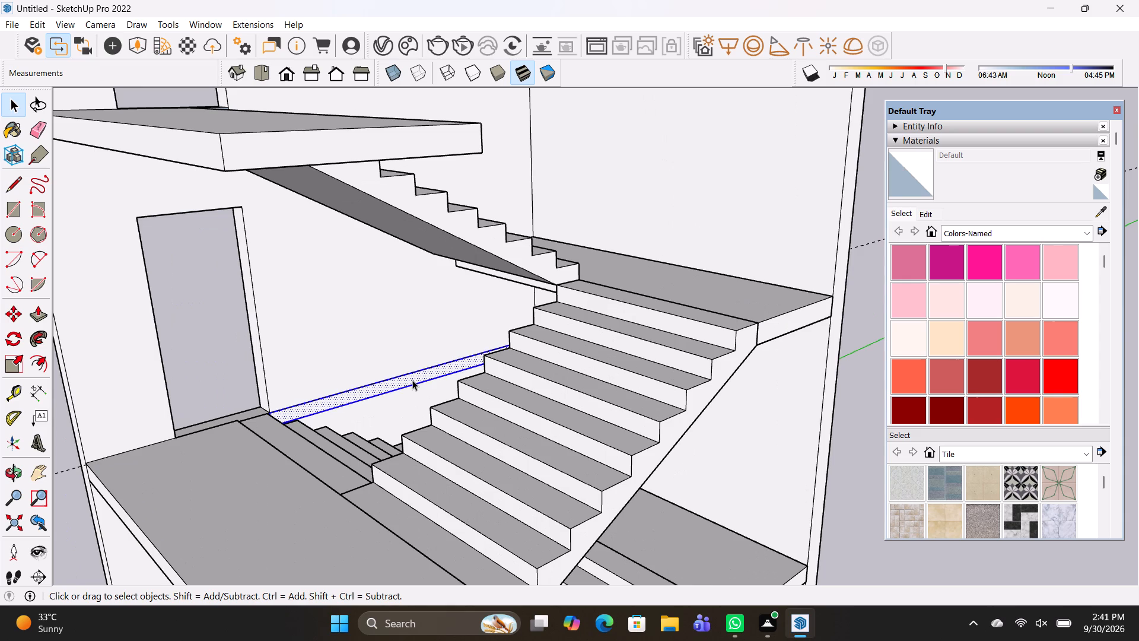
key(m)
middle_drag(469, 360, 553, 358)
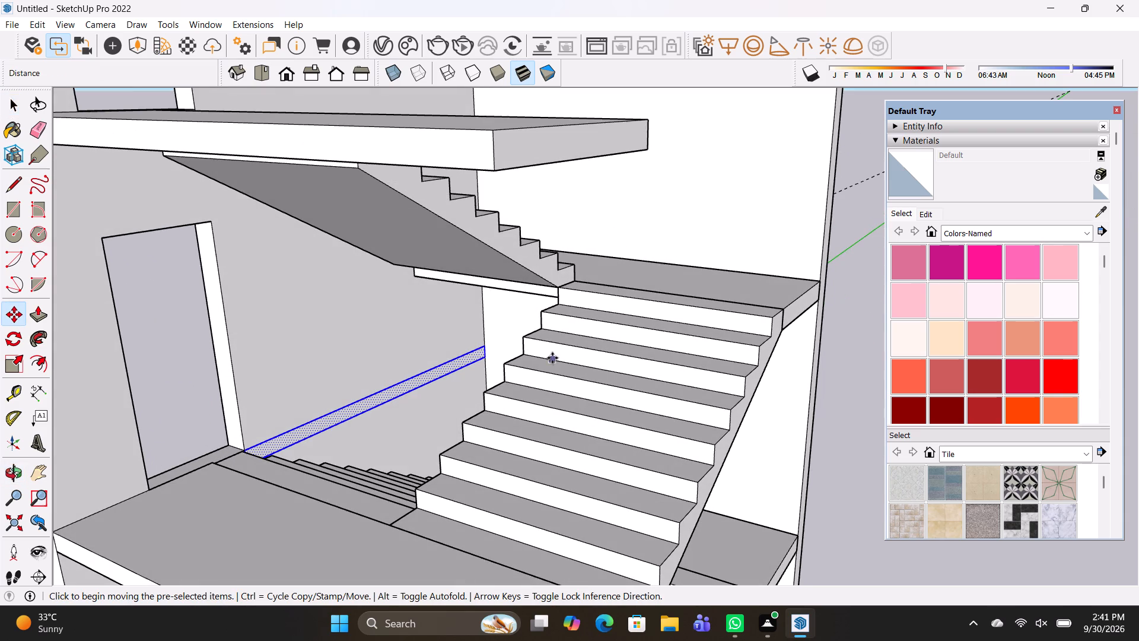
scroll(466, 356, down, 3)
middle_drag(523, 424, 413, 423)
scroll(387, 402, up, 3)
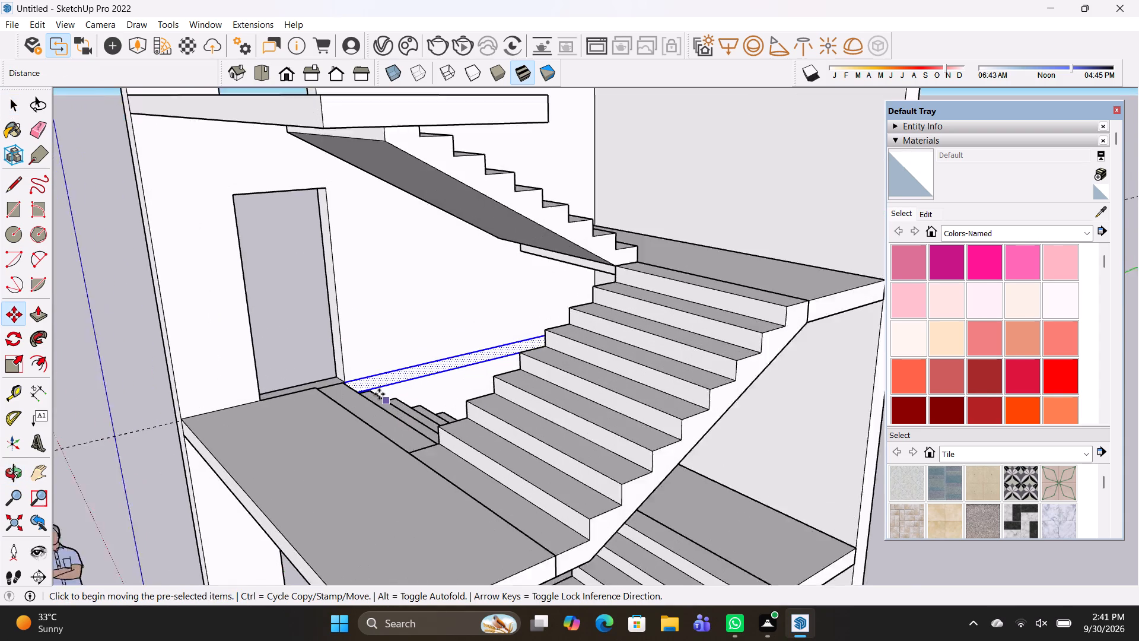
scroll(379, 394, up, 5)
click(351, 383)
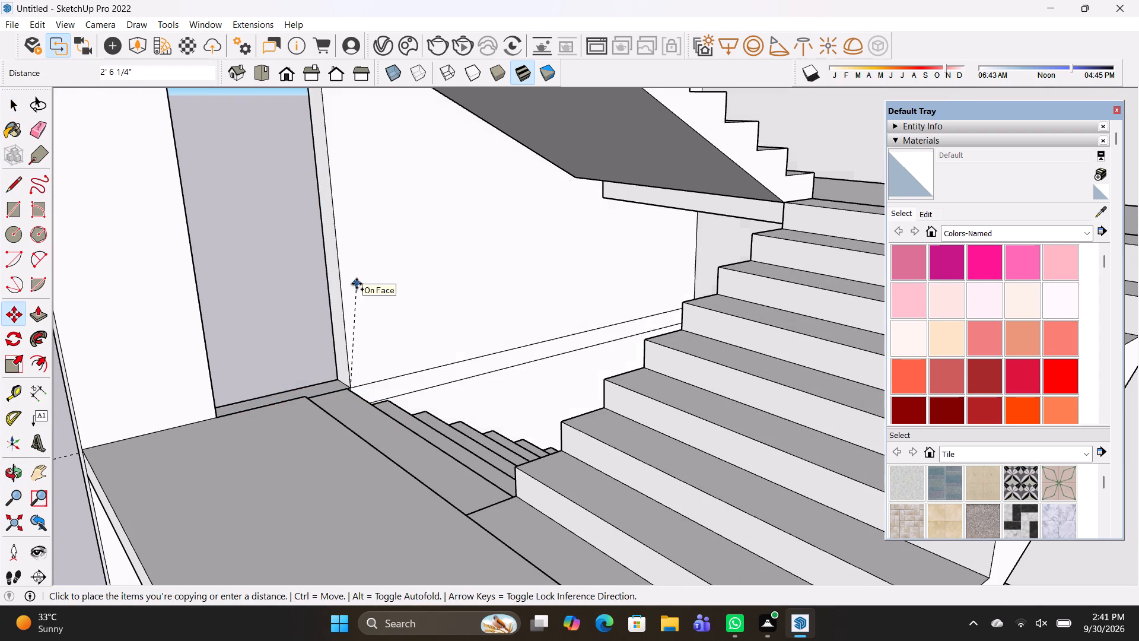
scroll(357, 284, down, 9)
shift+middle_drag(377, 246, 389, 392)
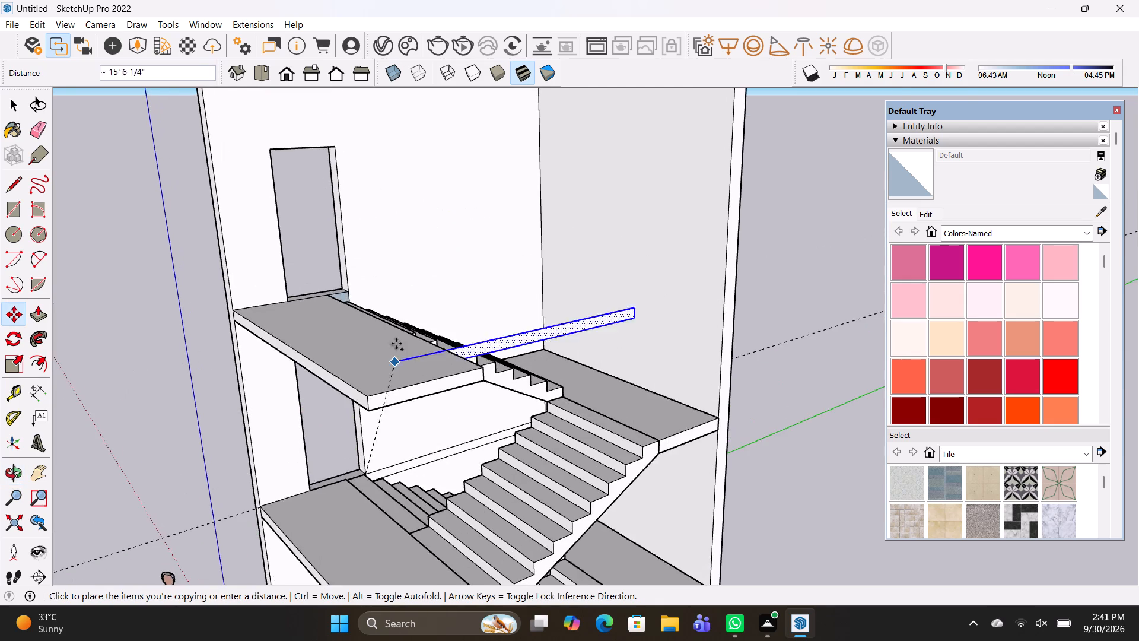
scroll(386, 306, up, 7)
click(321, 287)
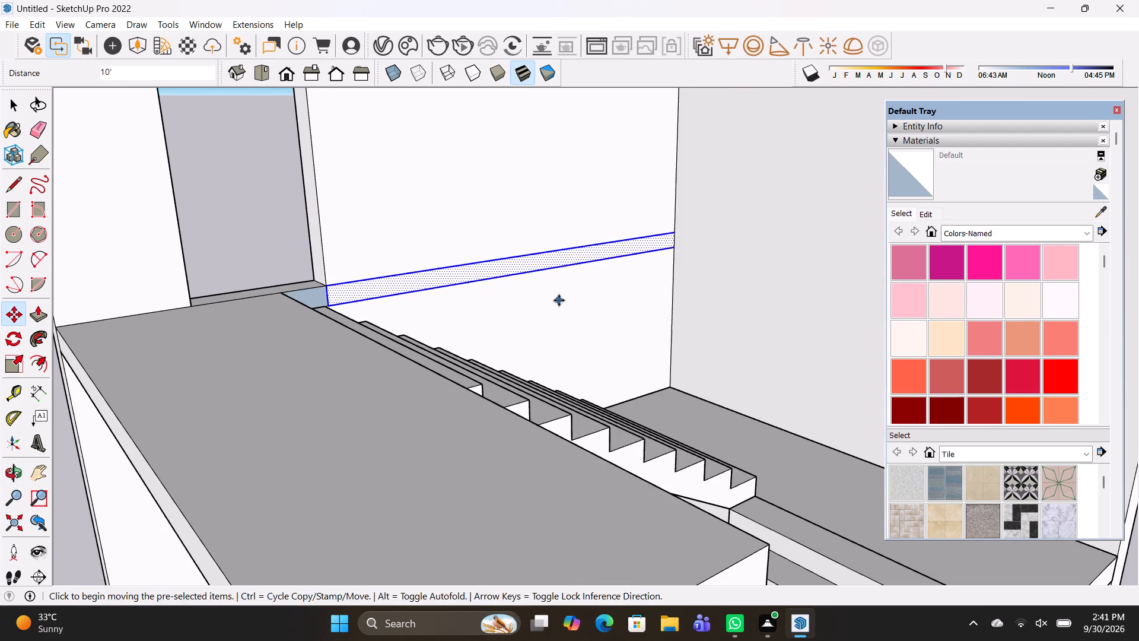
key(space)
click(548, 301)
middle_drag(501, 329, 250, 309)
scroll(302, 322, down, 5)
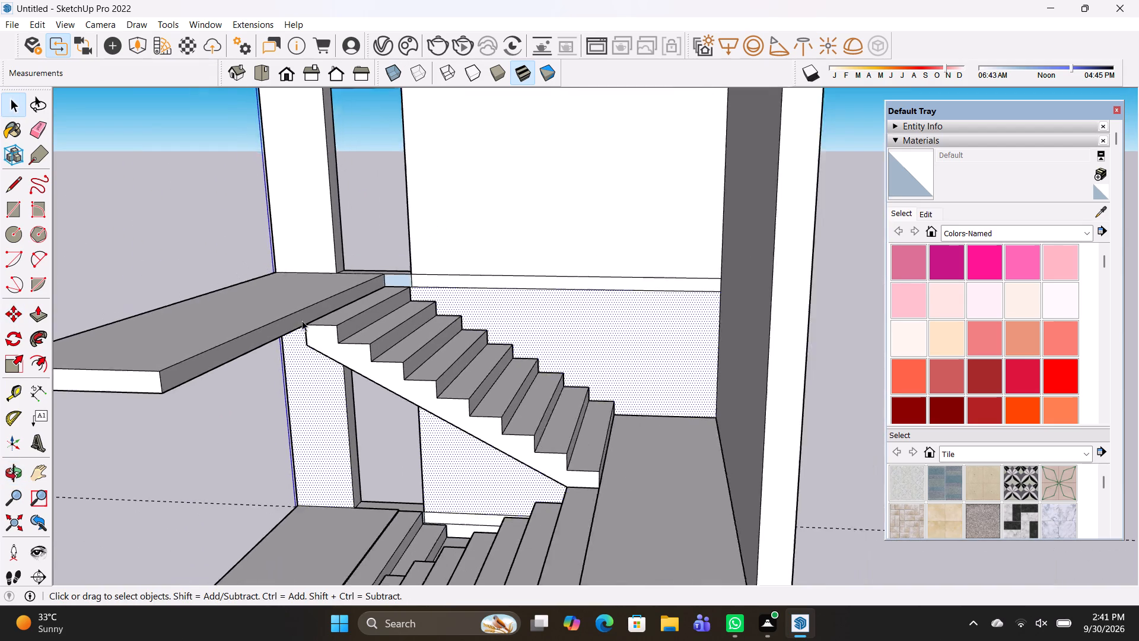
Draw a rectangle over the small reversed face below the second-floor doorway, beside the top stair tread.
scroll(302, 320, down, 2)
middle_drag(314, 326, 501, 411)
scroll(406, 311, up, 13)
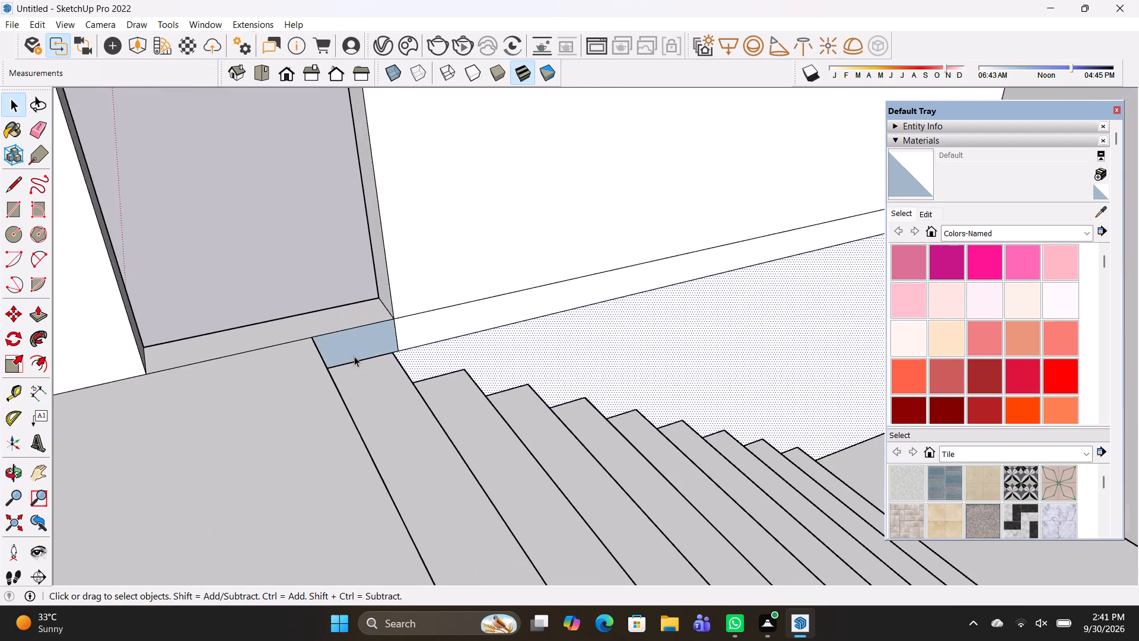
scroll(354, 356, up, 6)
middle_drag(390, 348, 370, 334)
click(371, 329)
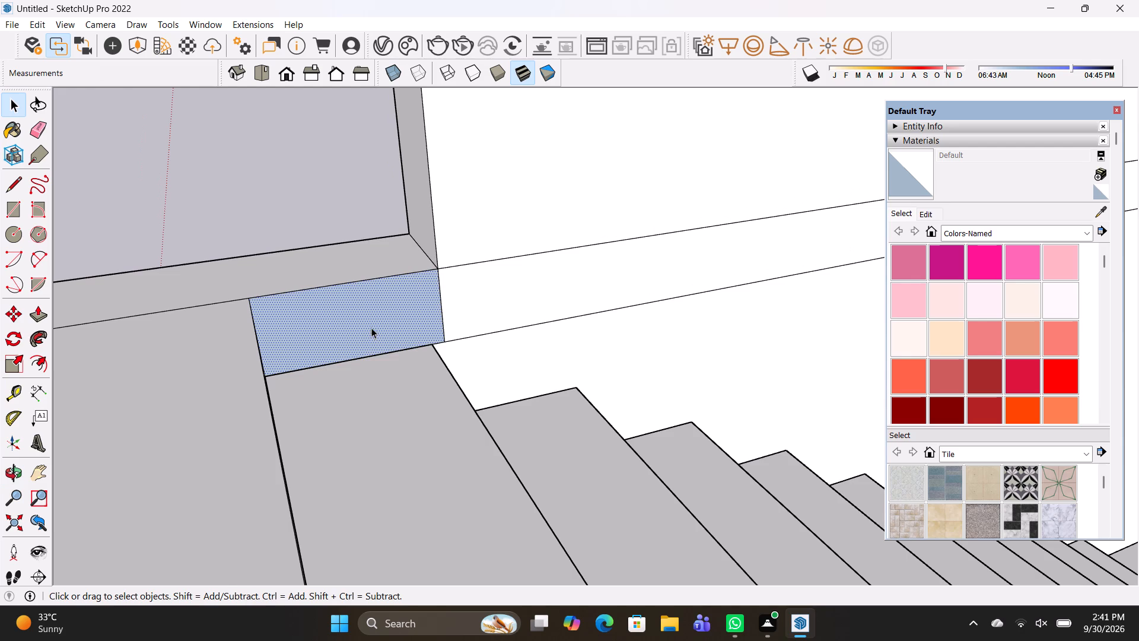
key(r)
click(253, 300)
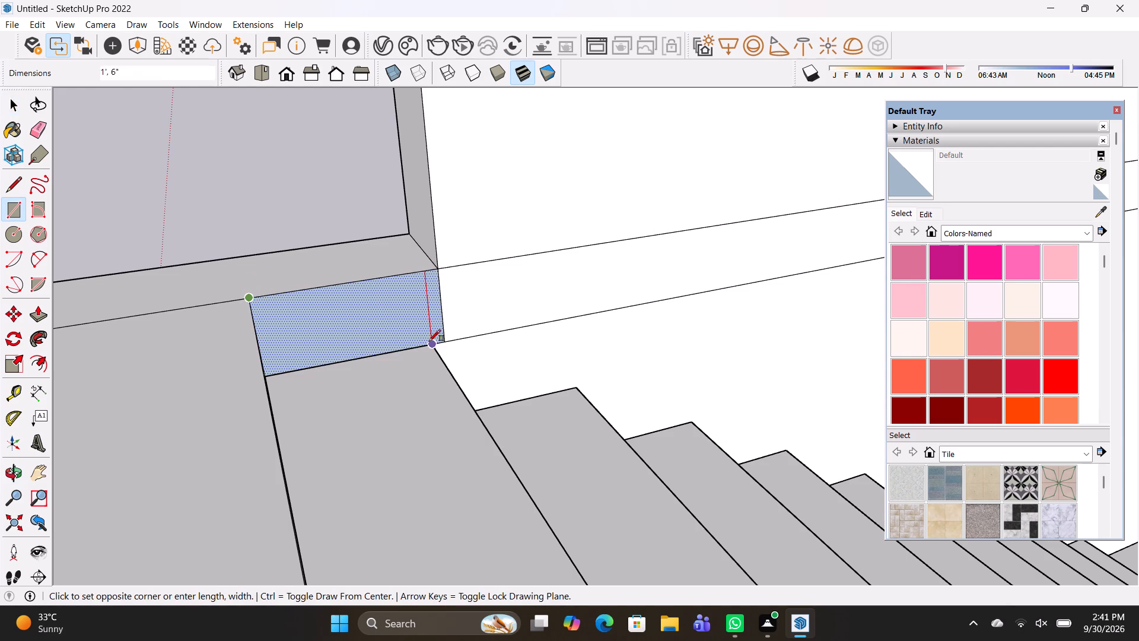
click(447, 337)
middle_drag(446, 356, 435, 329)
Delete the face filling the second-floor doorway and the small face below it beside the top tread.
click(364, 230)
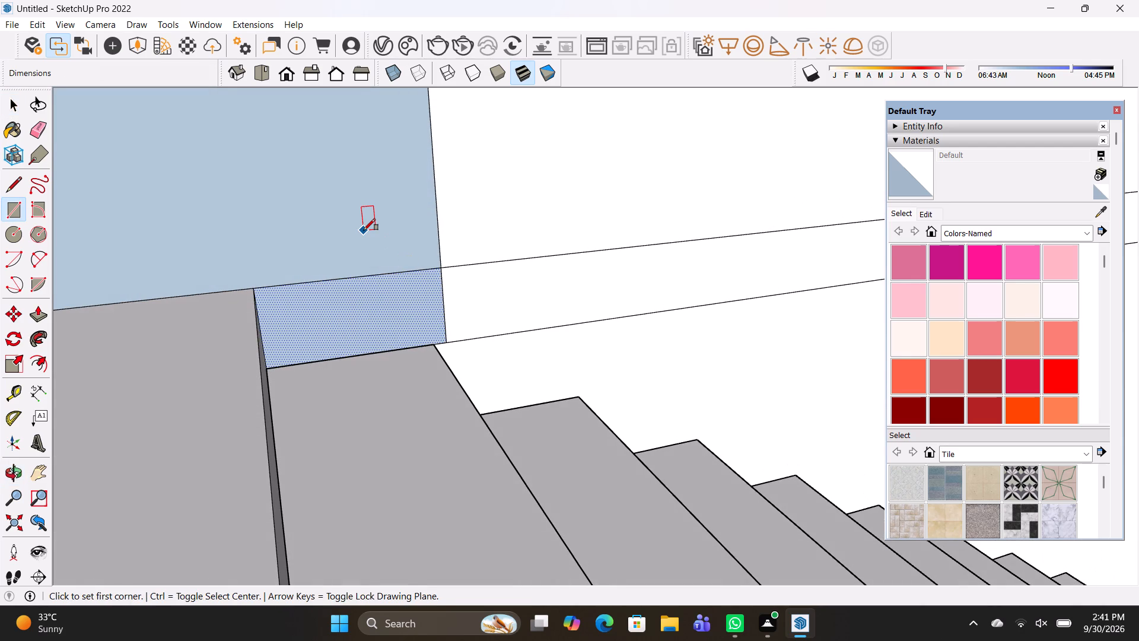
key(Delete)
click(364, 230)
key(Delete)
click(363, 230)
key(Delete)
click(363, 230)
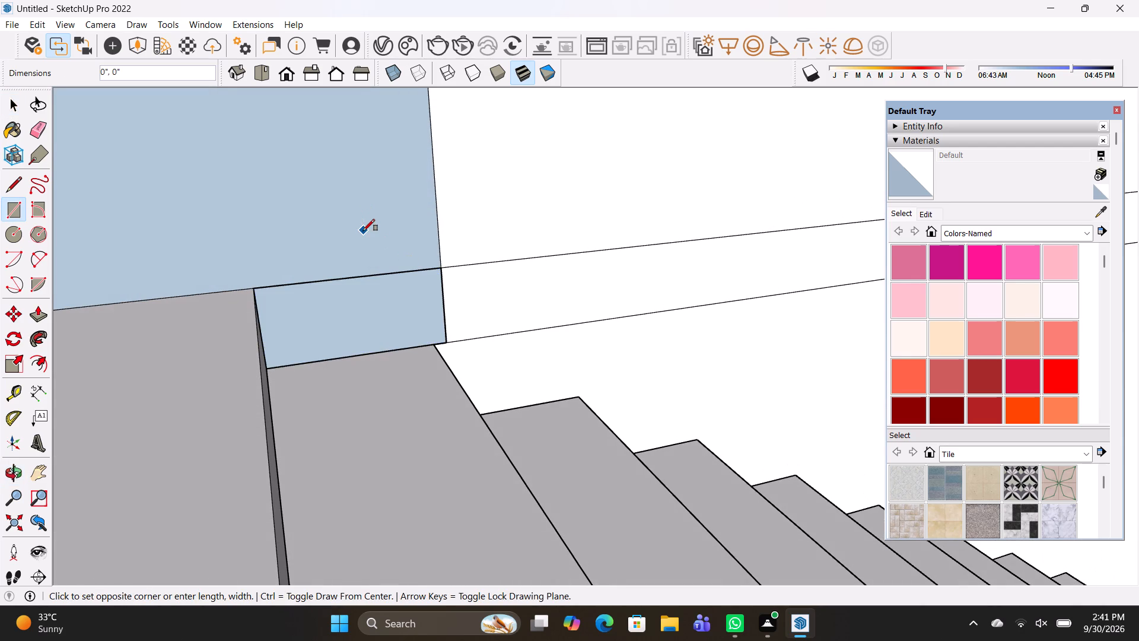
key(space)
click(363, 229)
key(Delete)
click(366, 308)
key(Delete)
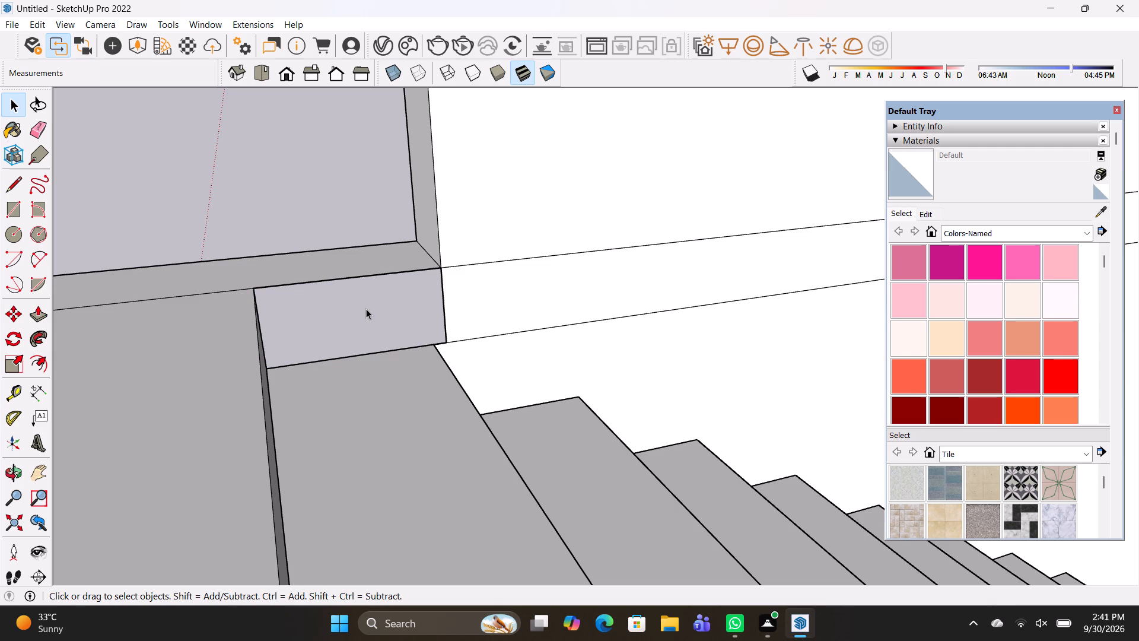
Fill the gap below the second-floor doorway with a rectangle about 1' 1" by 6", and delete the face covering the doorway.
click(374, 306)
key(r)
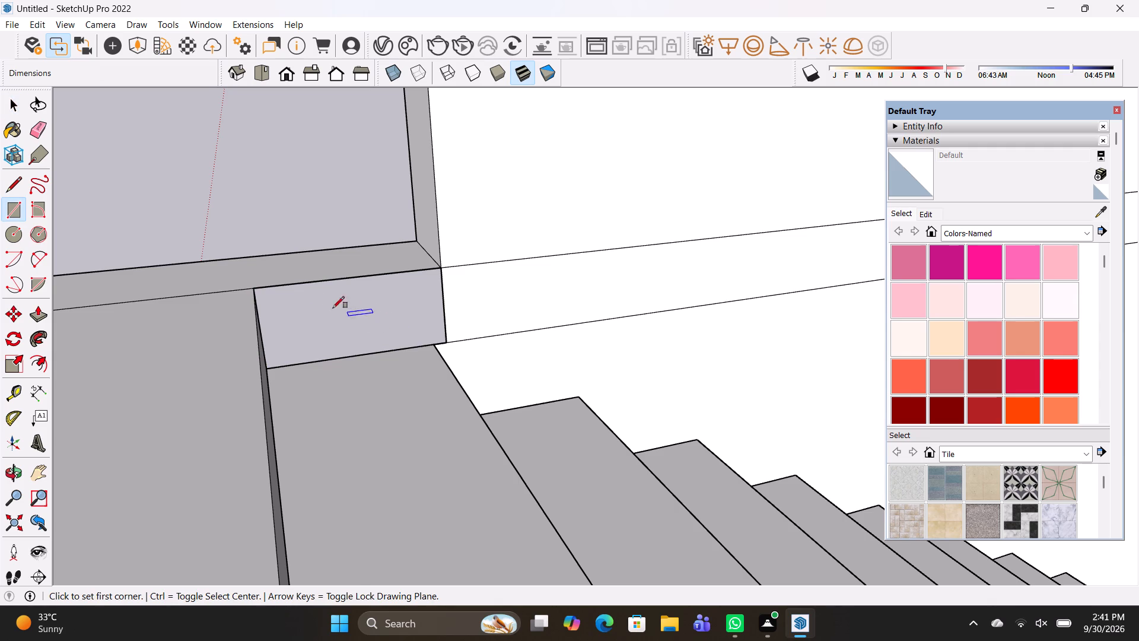
click(253, 287)
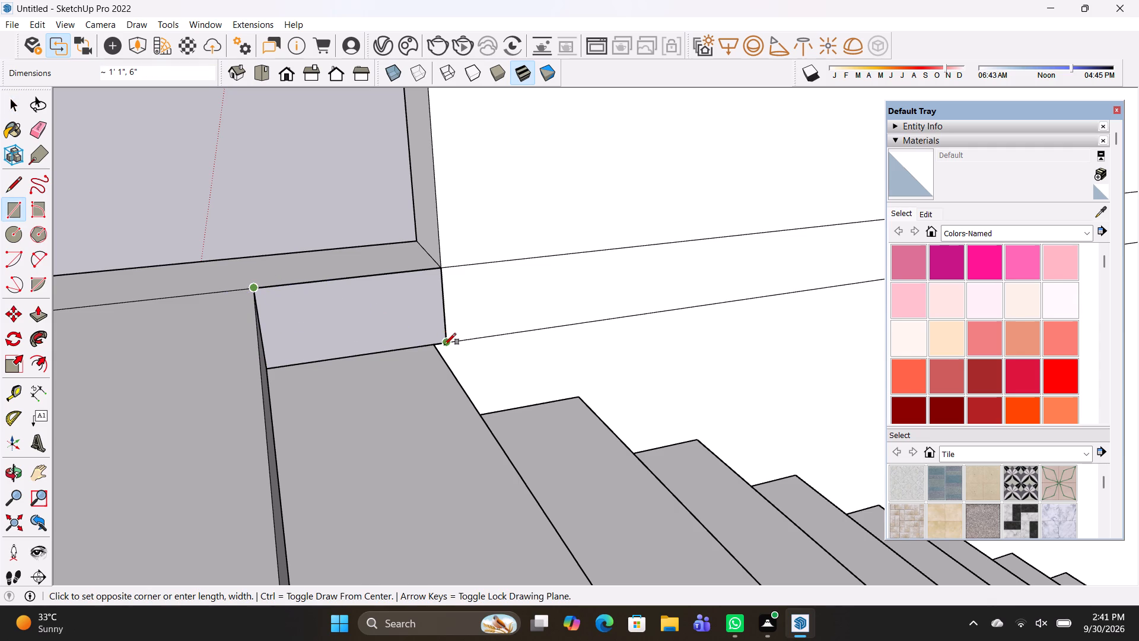
click(444, 345)
middle_drag(479, 356, 405, 347)
key(space)
click(360, 217)
key(Delete)
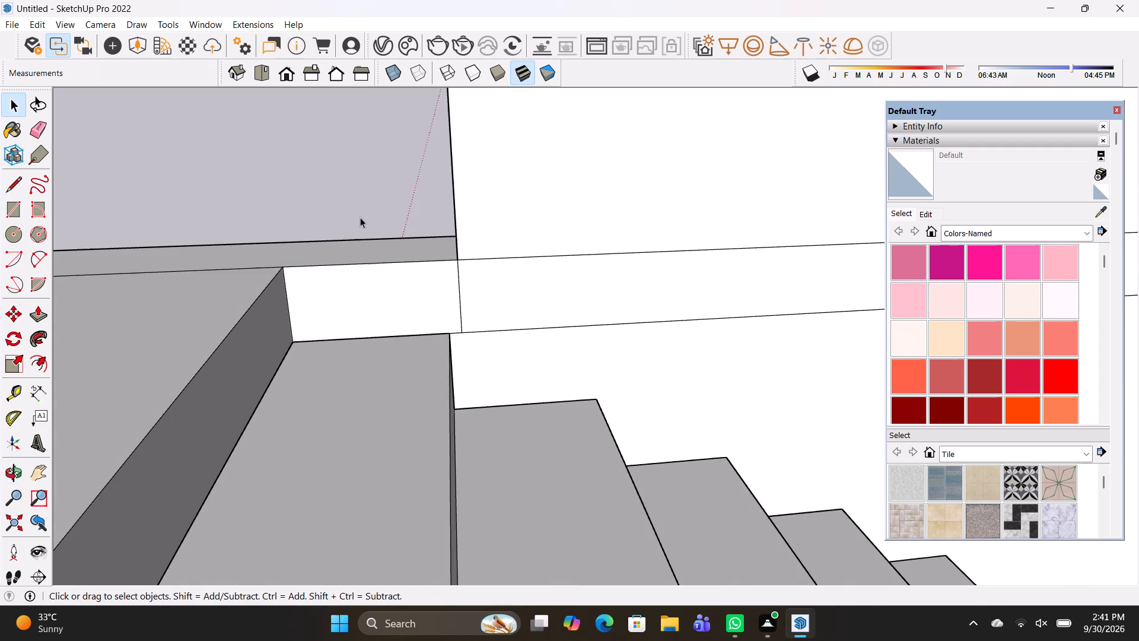
Erase the short vertical edge between the small face below the second-floor doorway and the long wall's strip.
scroll(360, 236, down, 19)
middle_drag(439, 357, 477, 327)
scroll(446, 307, up, 4)
key(e)
scroll(372, 283, up, 4)
drag(372, 284, 387, 289)
scroll(386, 288, down, 5)
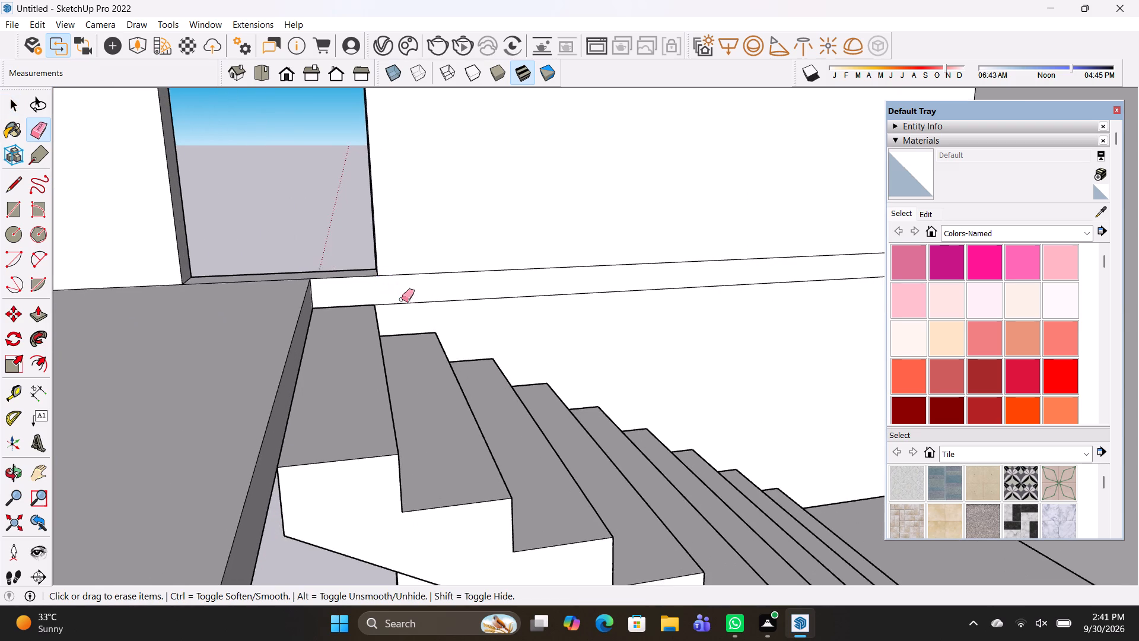
Place two guides on the end wall, 10' and 10' 6" below its top edge, level with the long wall's second-floor strip.
scroll(402, 299, down, 2)
middle_drag(470, 485, 481, 417)
shift+middle_drag(446, 458, 413, 266)
scroll(427, 443, up, 1)
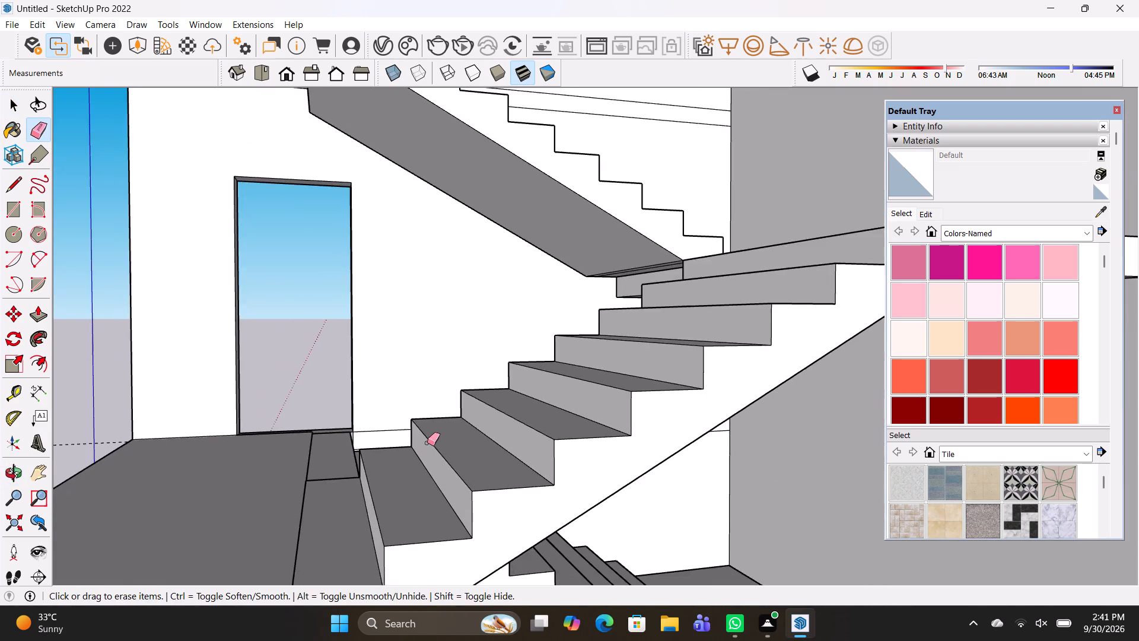
middle_drag(420, 442, 608, 514)
scroll(540, 458, down, 7)
middle_drag(598, 455, 475, 431)
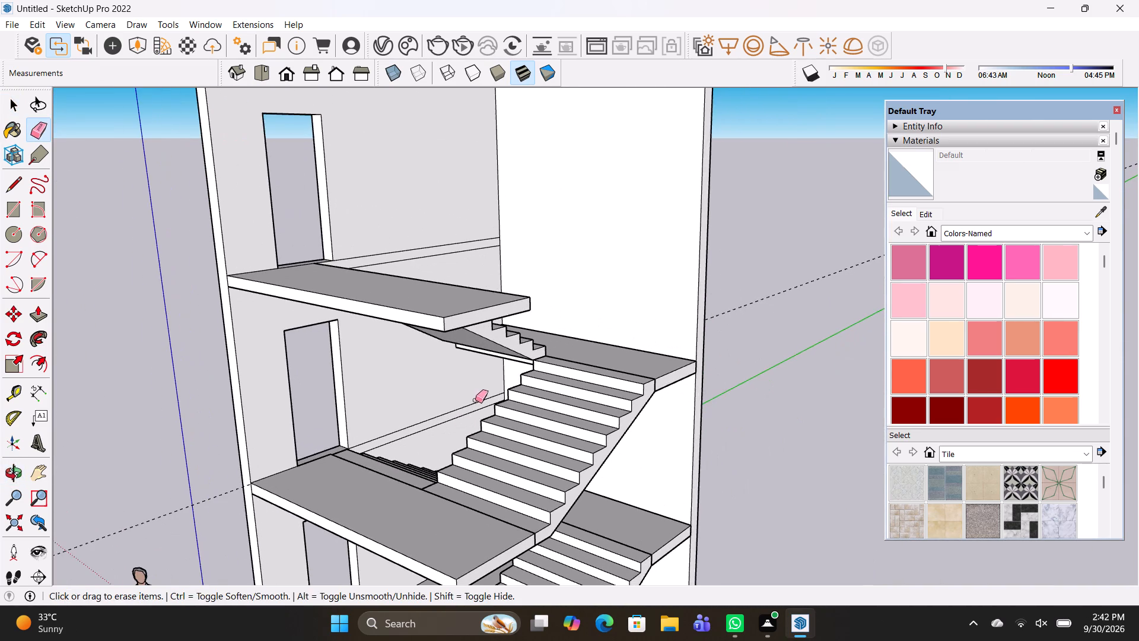
middle_drag(476, 399, 532, 408)
key(r)
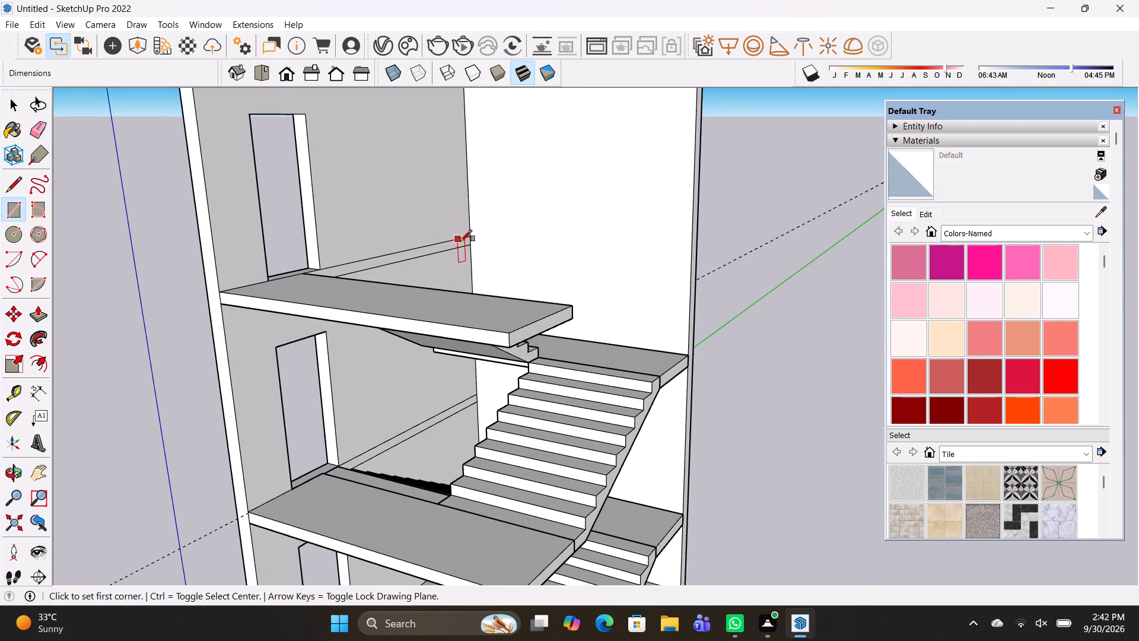
scroll(523, 243, down, 2)
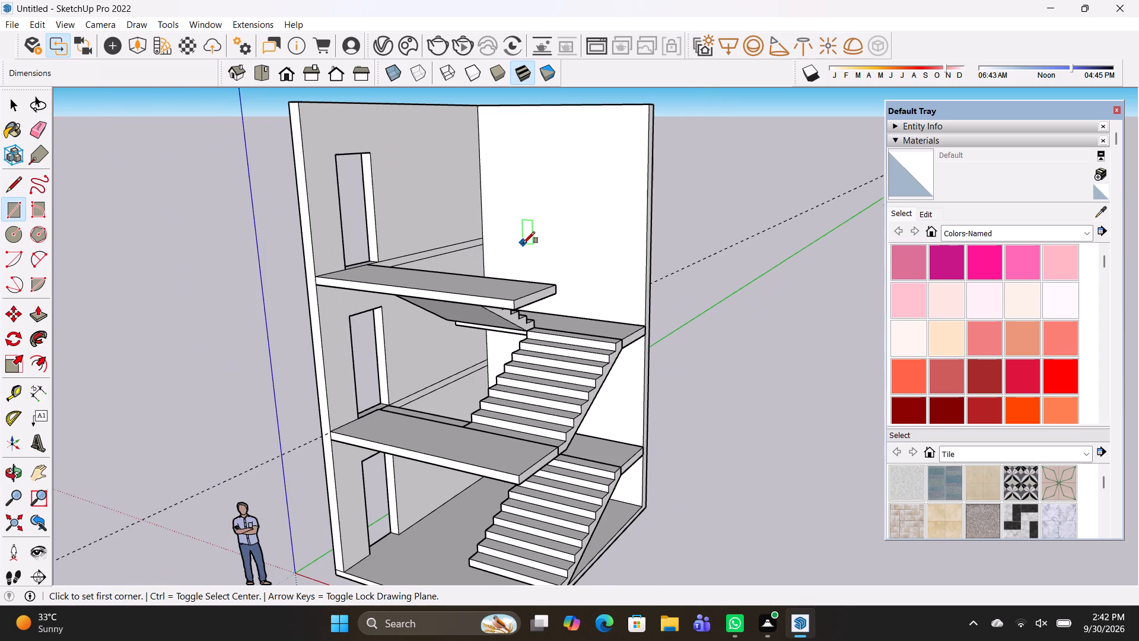
scroll(523, 243, down, 1)
key(t)
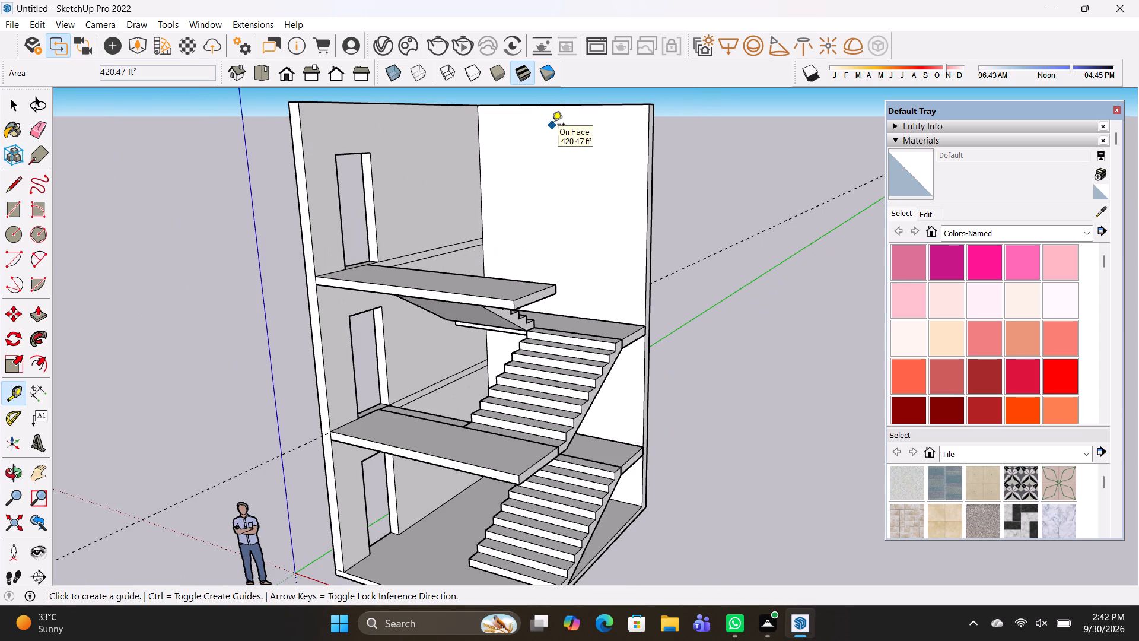
click(554, 107)
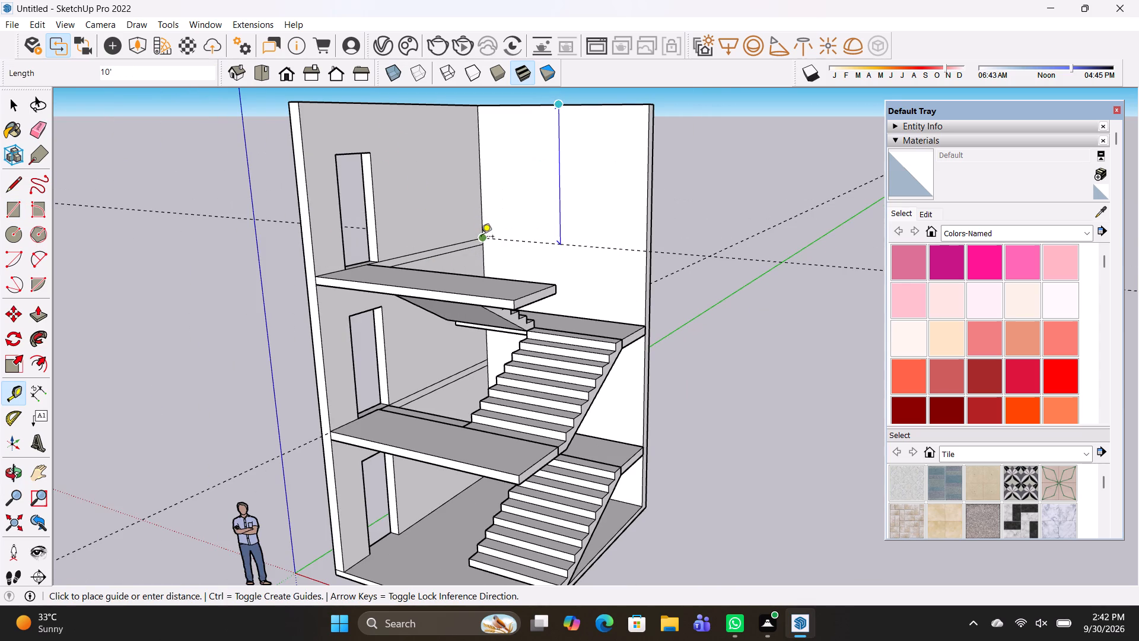
click(482, 238)
click(535, 104)
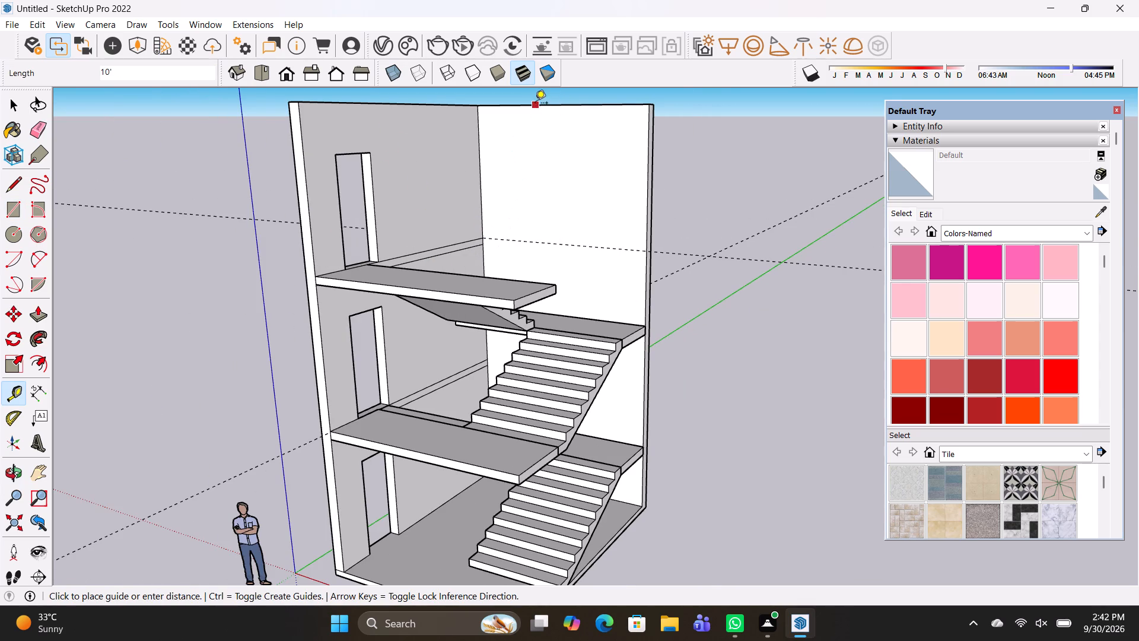
scroll(517, 257, up, 4)
click(469, 238)
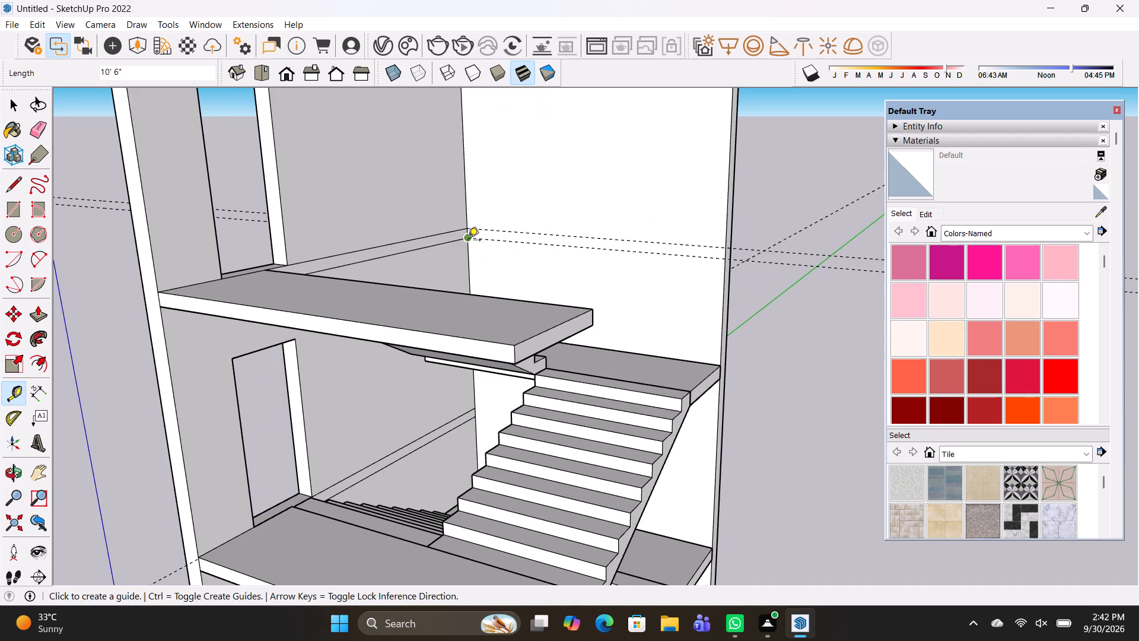
Place two guides 6" apart on the end wall, level with the two edges of the long wall's first-floor strip.
click(497, 237)
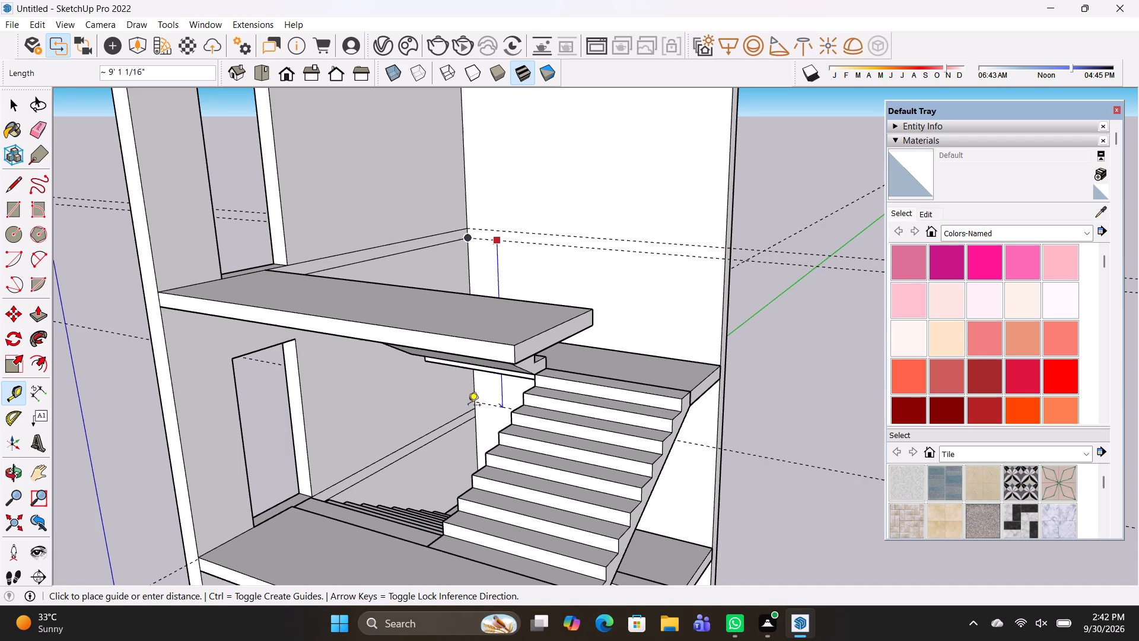
click(473, 411)
click(481, 411)
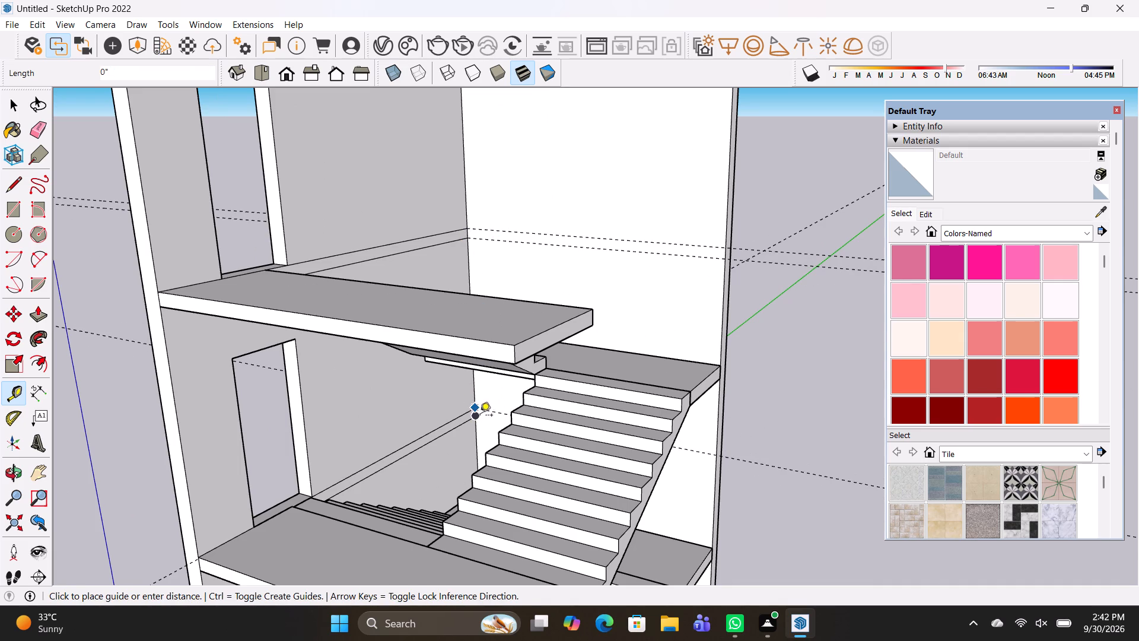
scroll(481, 417, up, 4)
click(496, 404)
scroll(478, 412, up, 4)
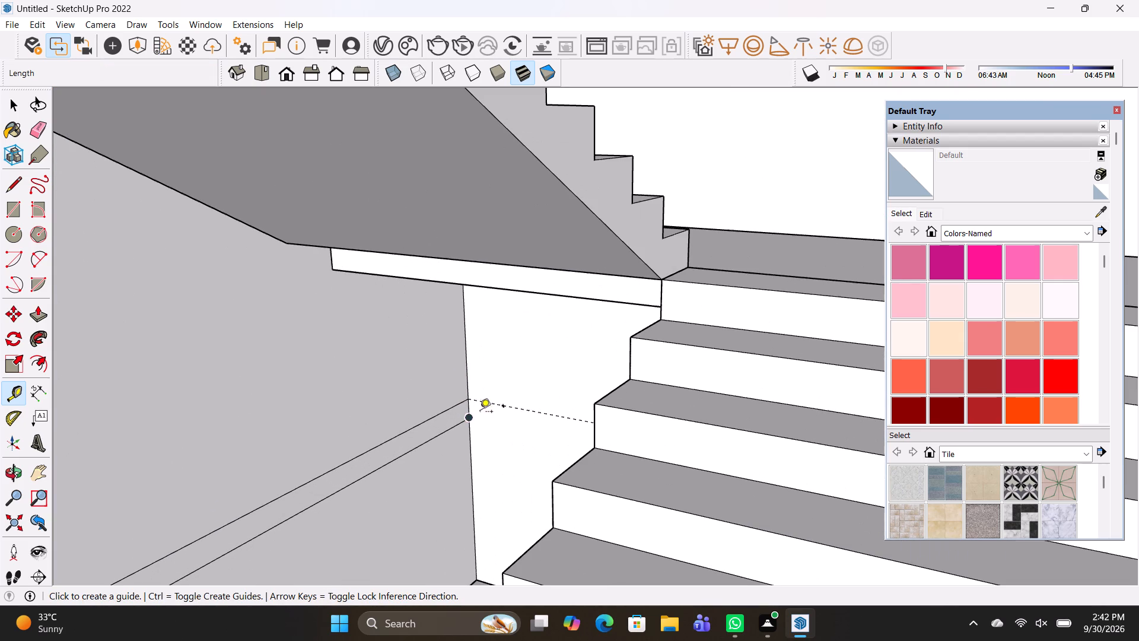
click(498, 405)
click(465, 420)
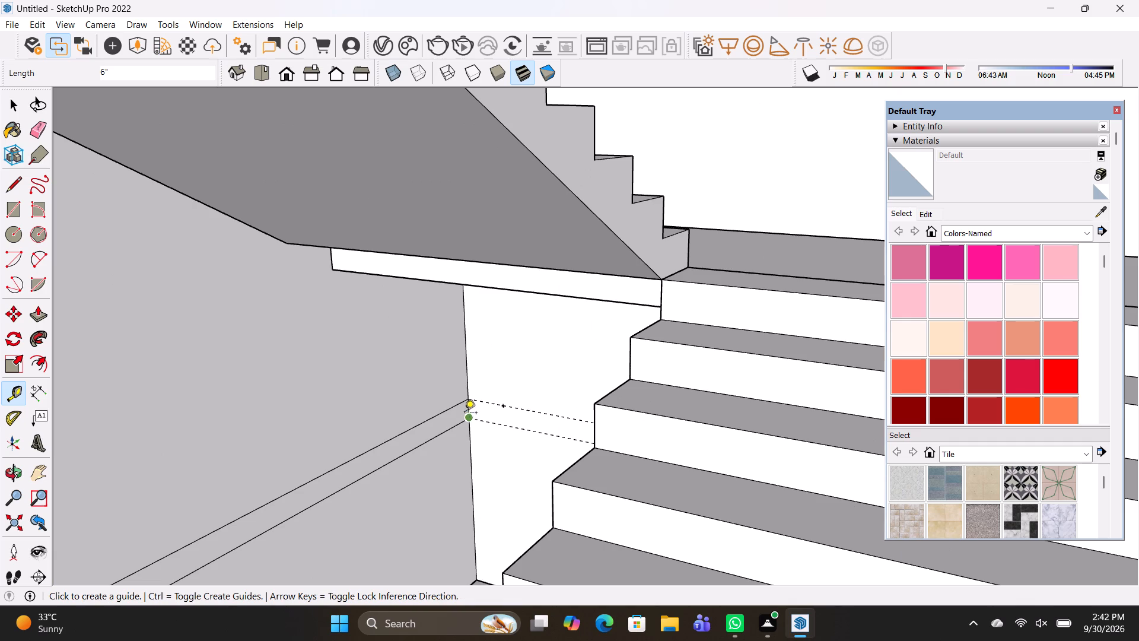
Draw rectangles about 14' long and 6" high between both guide pairs on the end wall, at first-floor and second-floor level.
key(r)
click(472, 399)
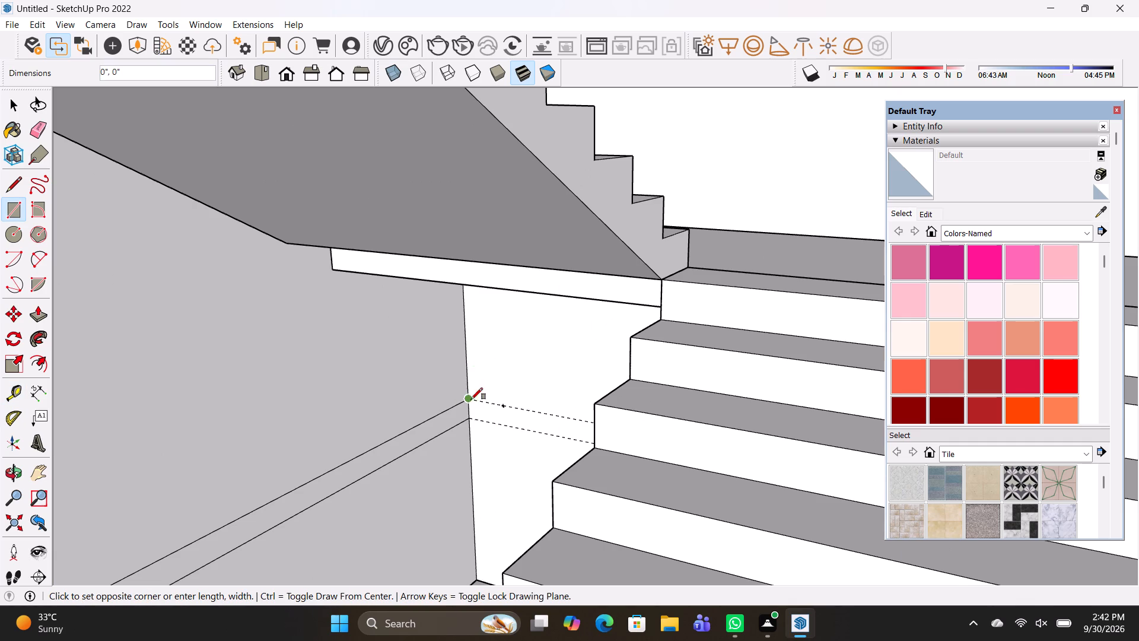
scroll(712, 445, down, 7)
shift+middle_drag(712, 447, 444, 296)
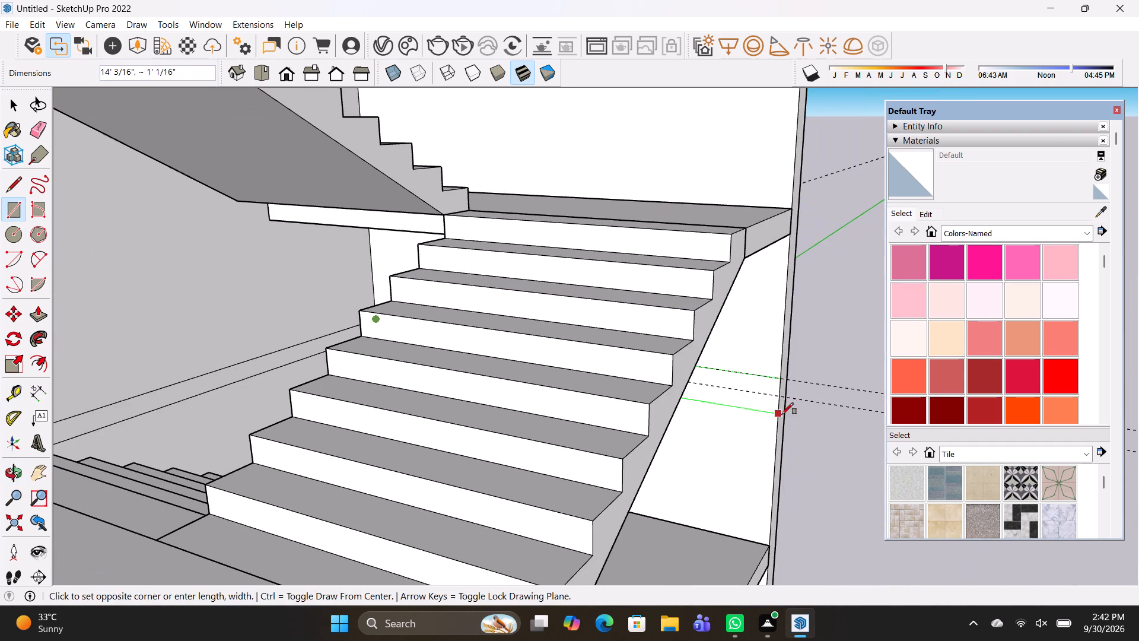
click(778, 396)
shift+middle_drag(541, 259, 556, 489)
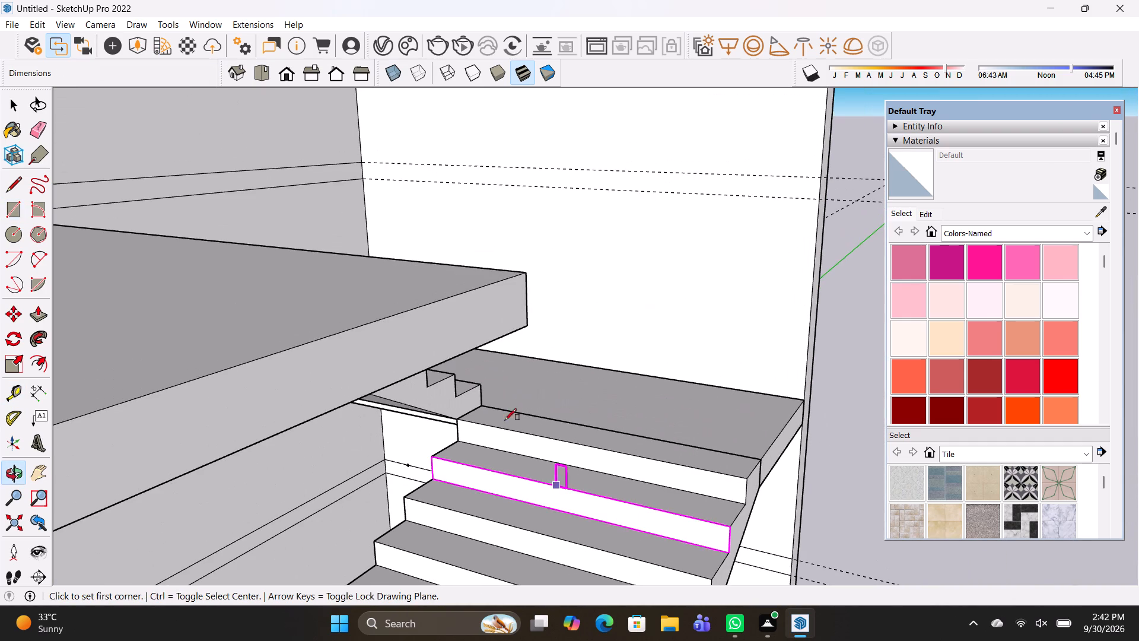
drag(364, 158, 374, 160)
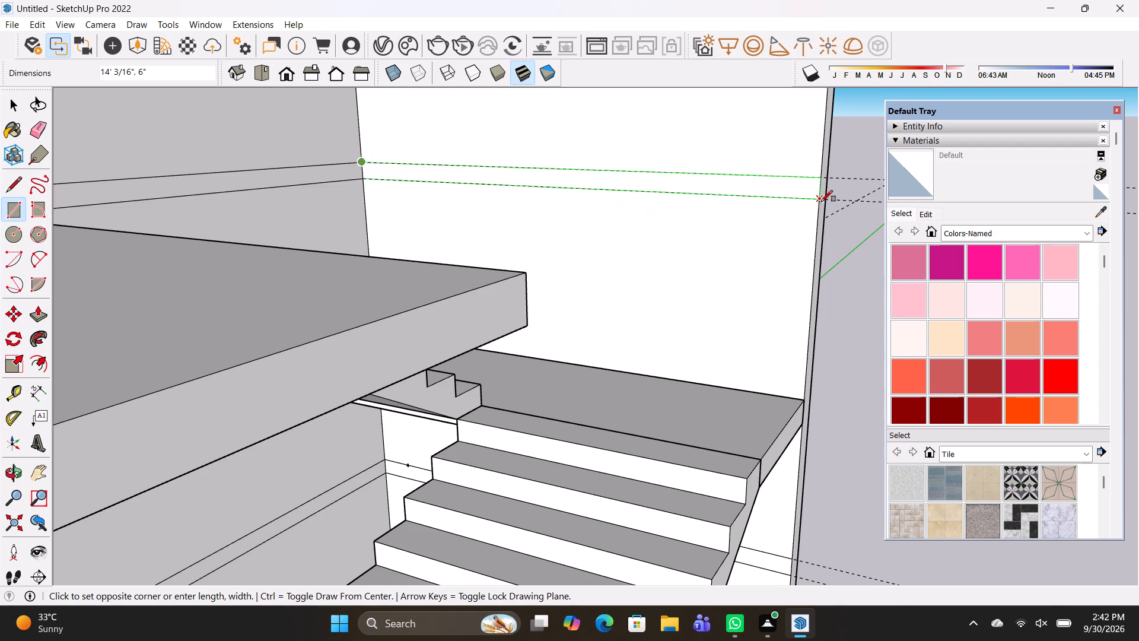
click(822, 201)
Erase the guide lines used for the first-floor and second-floor strips on the end wall.
key(e)
drag(864, 183, 864, 196)
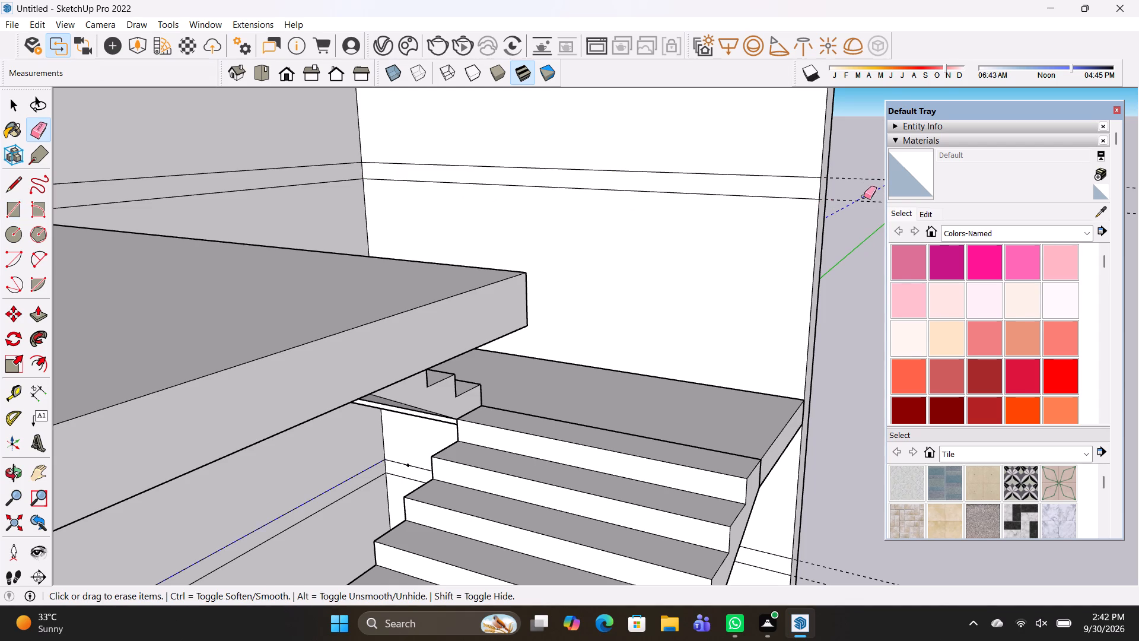
drag(864, 196, 864, 160)
scroll(861, 204, down, 4)
drag(838, 462, 835, 503)
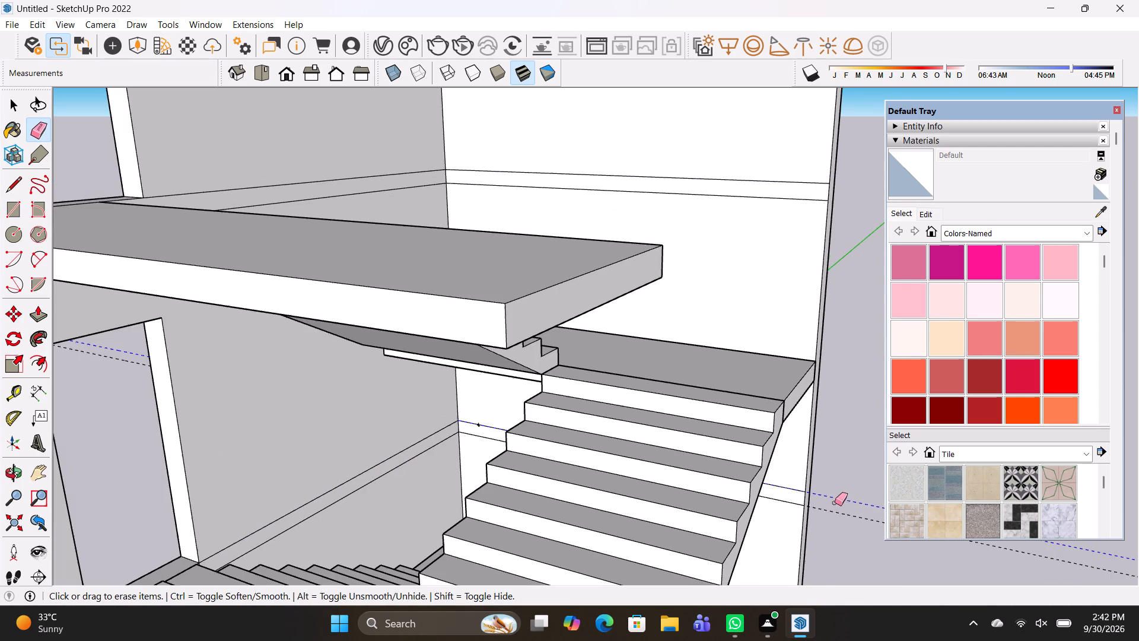
drag(835, 503, 839, 530)
Erase the upper edge of the end wall's first-floor strip near the corner with the long wall.
scroll(839, 483, down, 4)
scroll(570, 434, up, 13)
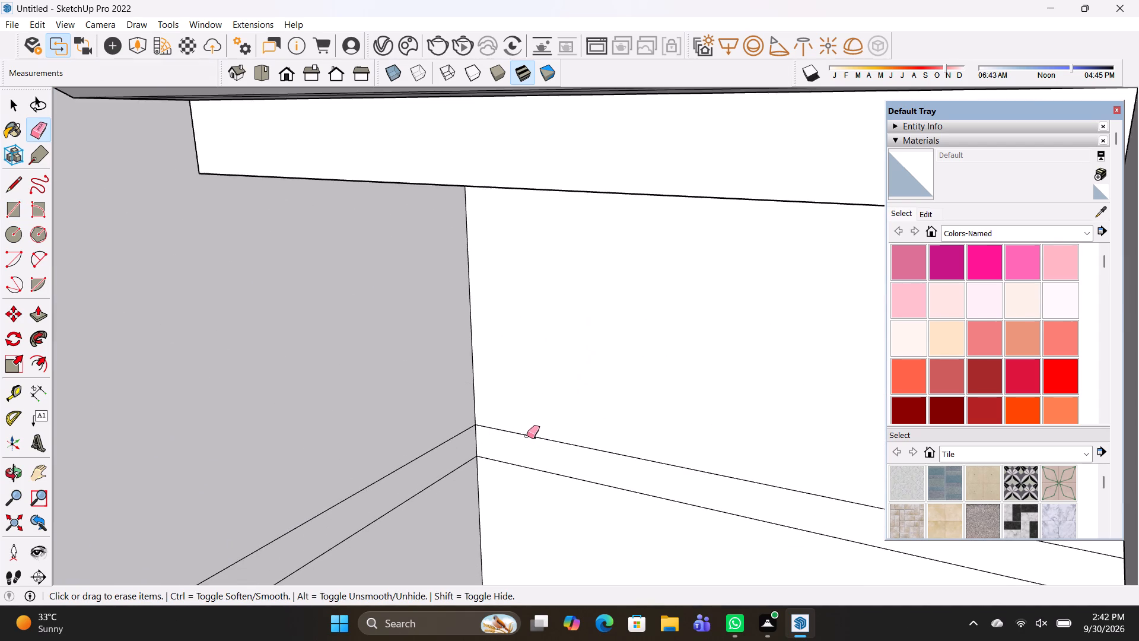
scroll(535, 438, up, 3)
drag(536, 438, 548, 412)
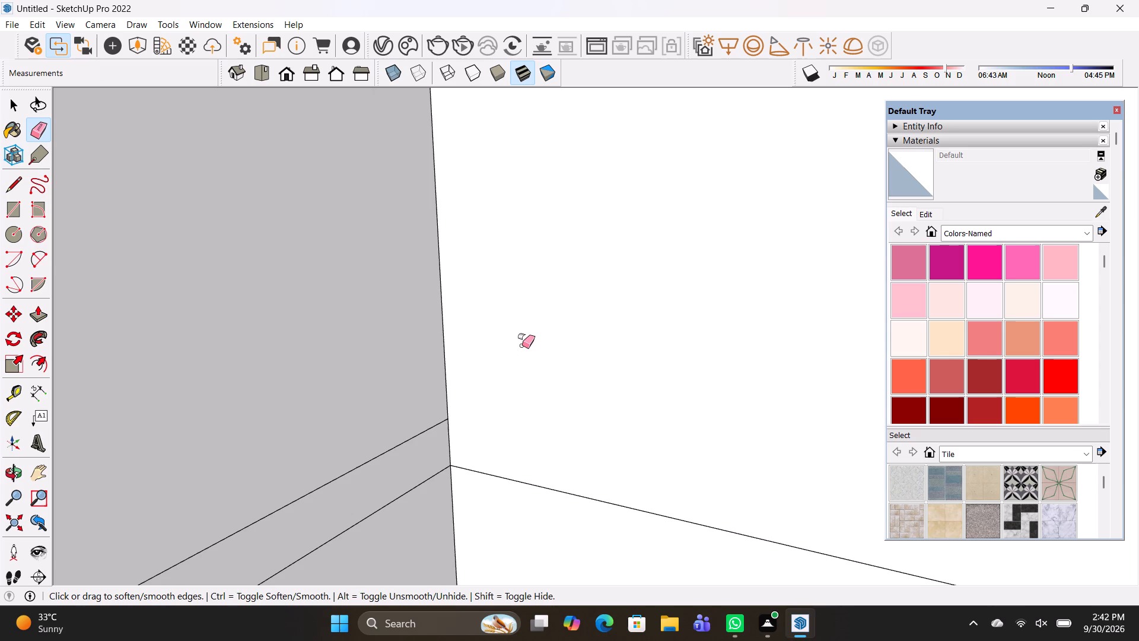
Copy the lower edge of the end wall's first-floor strip up to the end of the long wall strip's upper edge.
key(m)
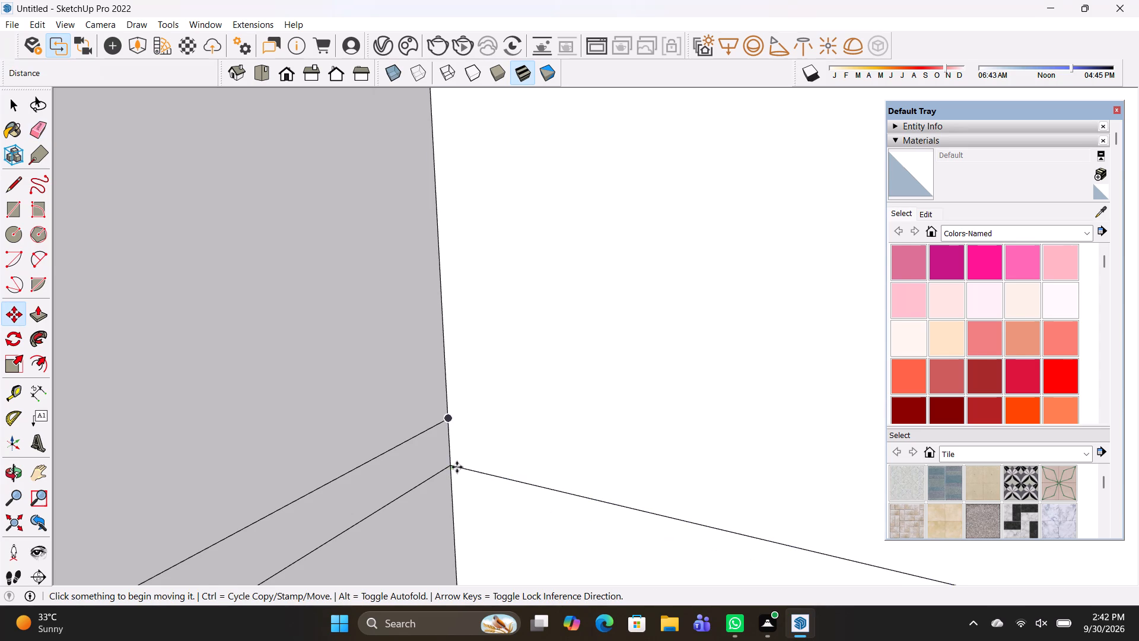
click(467, 465)
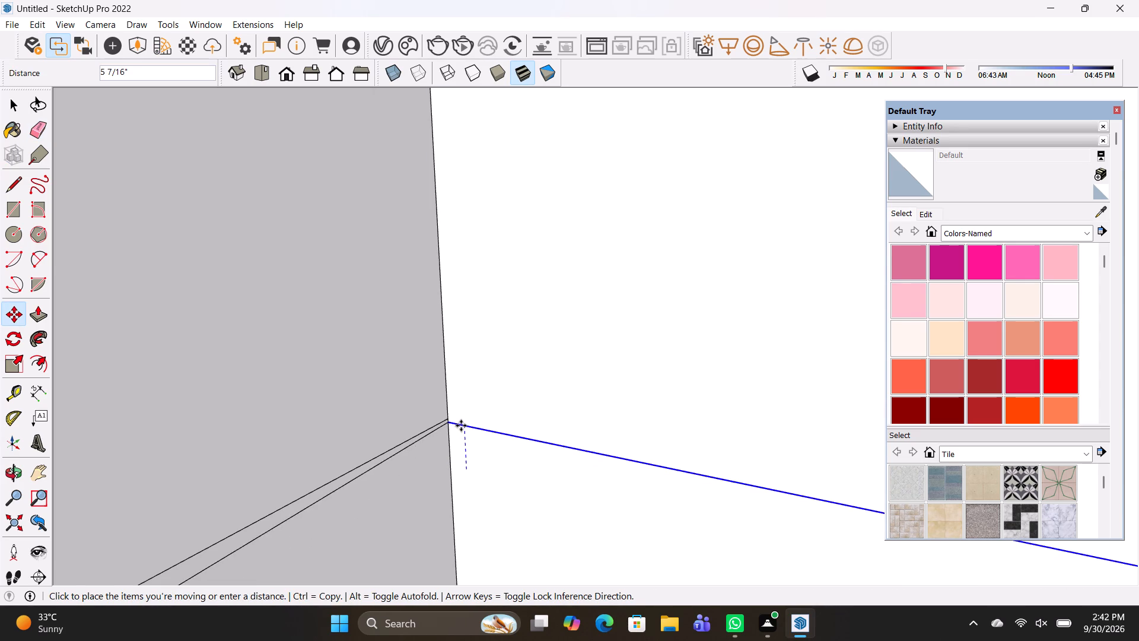
click(448, 421)
scroll(474, 433, down, 6)
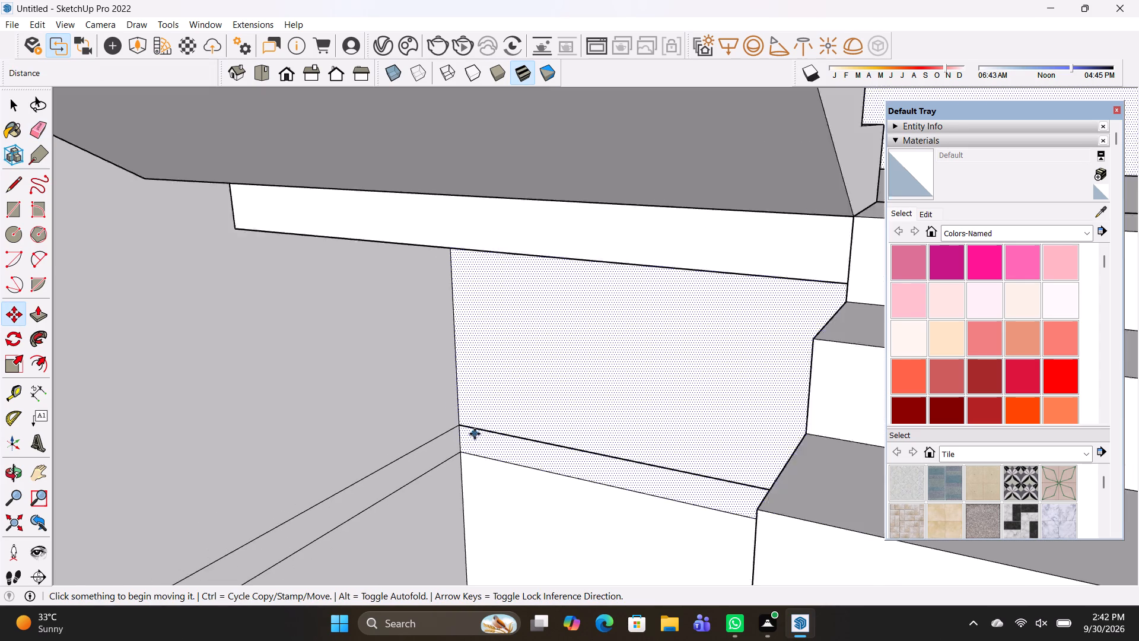
scroll(475, 434, down, 6)
shift+middle_drag(514, 435, 318, 356)
Draw a line extending the upper edge of the end wall's first-floor strip to the wall's outer edge.
key(space)
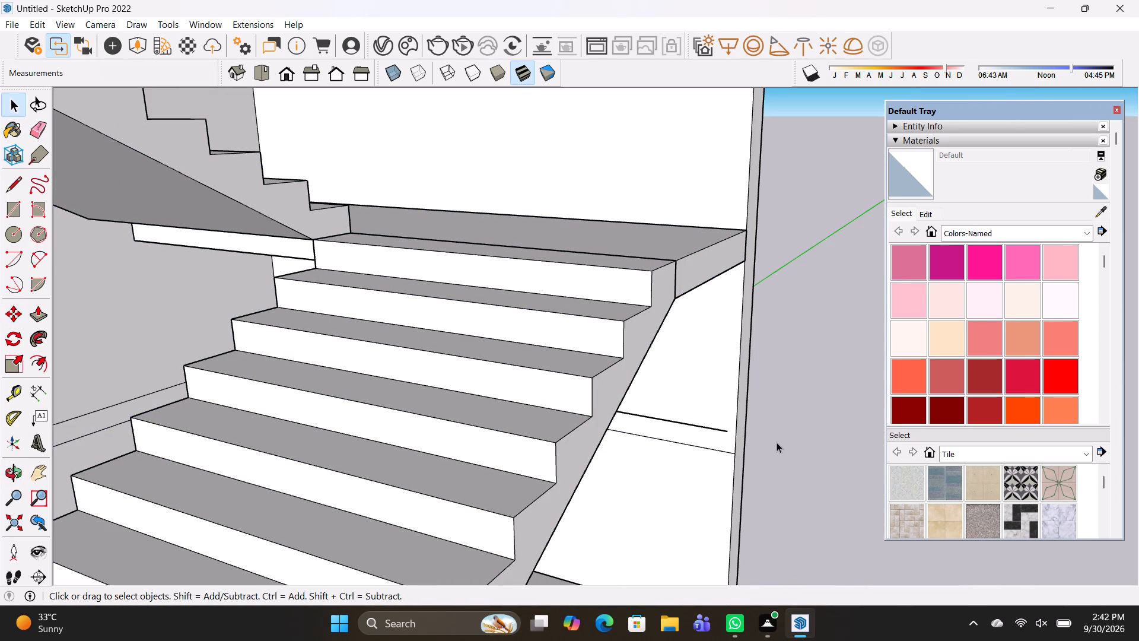
click(777, 442)
key(l)
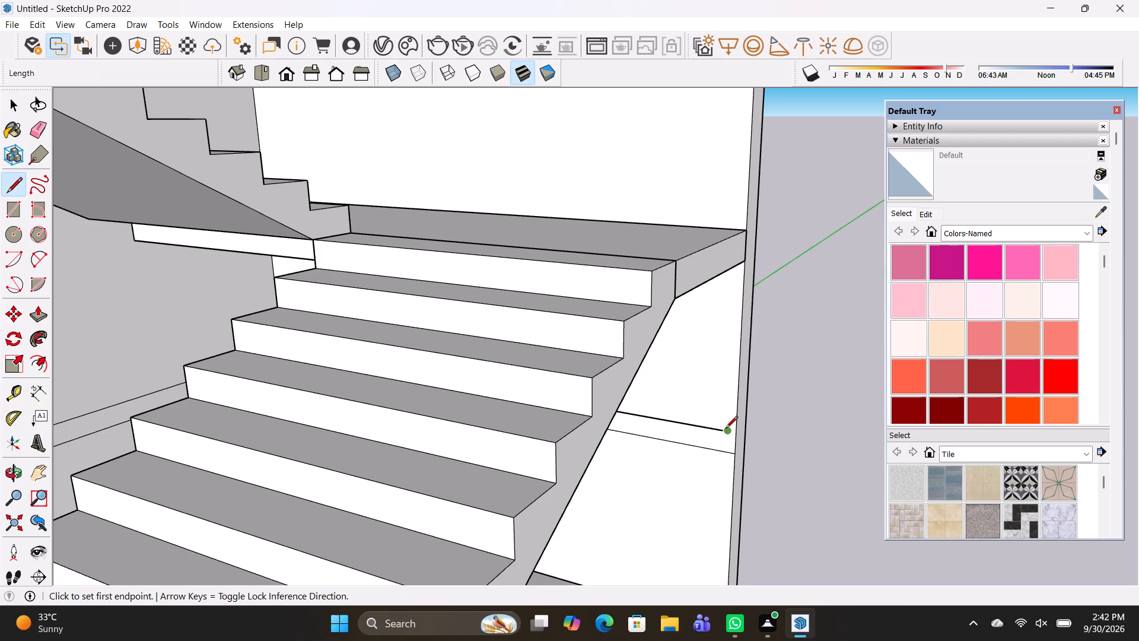
click(726, 429)
click(735, 434)
Draw a window rectangle about 6' 5" by 1' 7" on the end wall, just below the first-floor strip.
scroll(752, 448, down, 4)
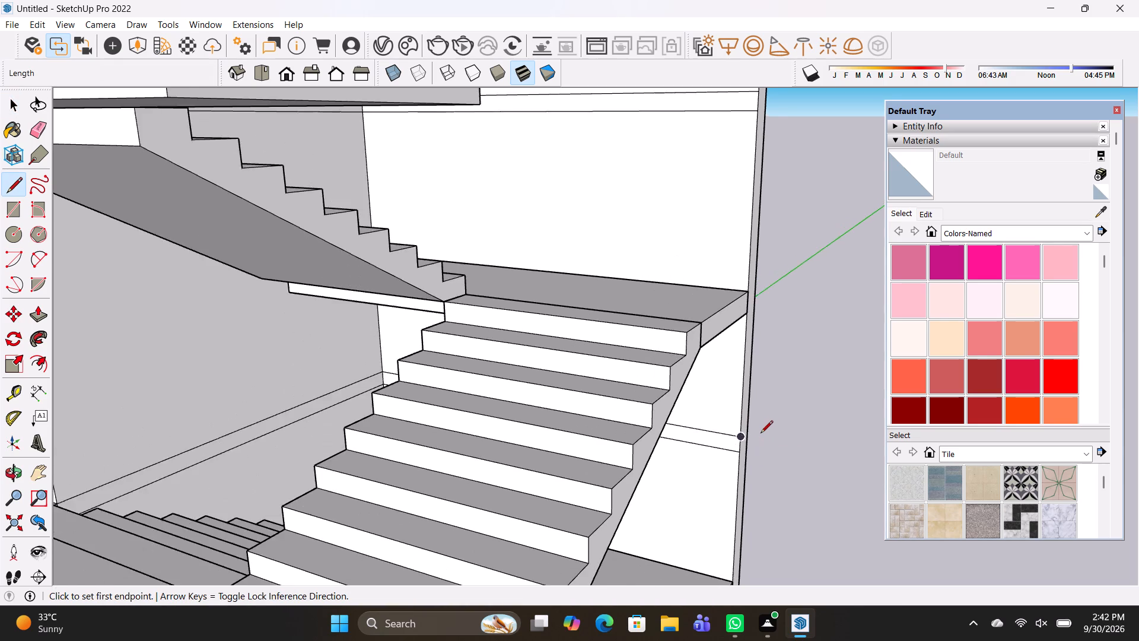
scroll(761, 434, down, 7)
shift+middle_drag(787, 426, 751, 372)
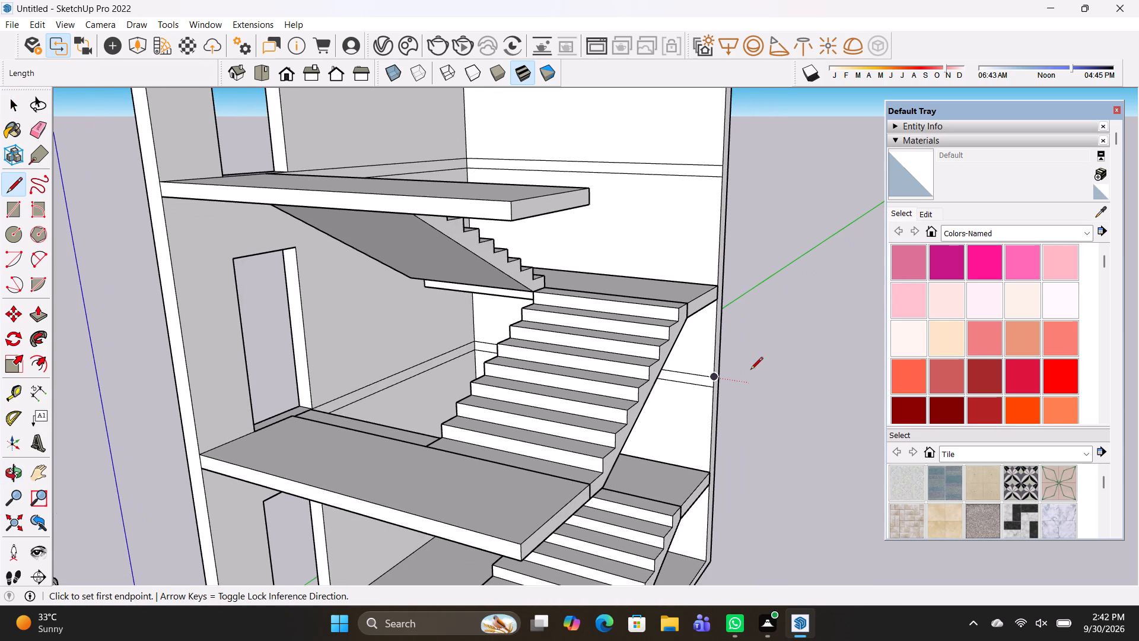
scroll(749, 285, down, 4)
middle_drag(702, 313, 674, 281)
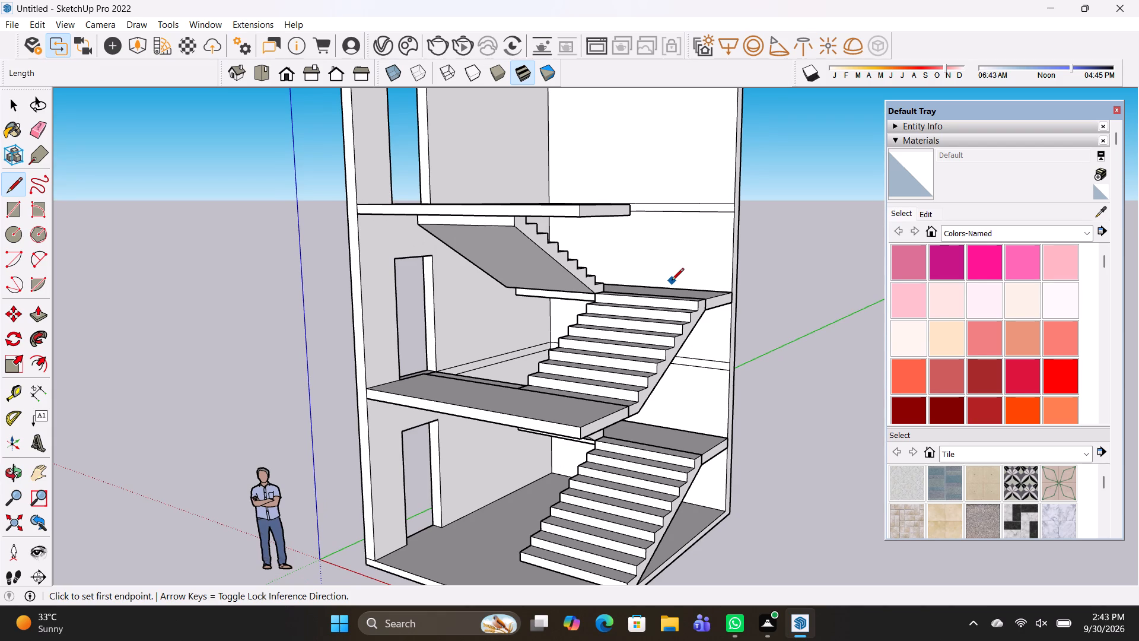
shift+middle_drag(638, 252, 607, 410)
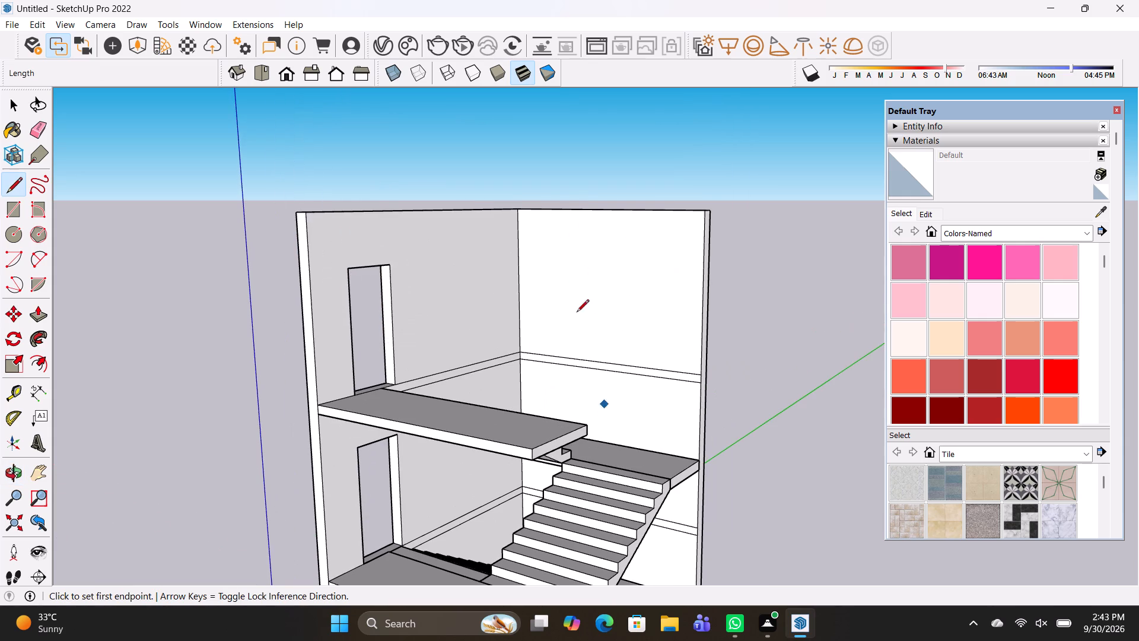
middle_drag(583, 383, 583, 325)
shift+middle_drag(588, 391, 552, 227)
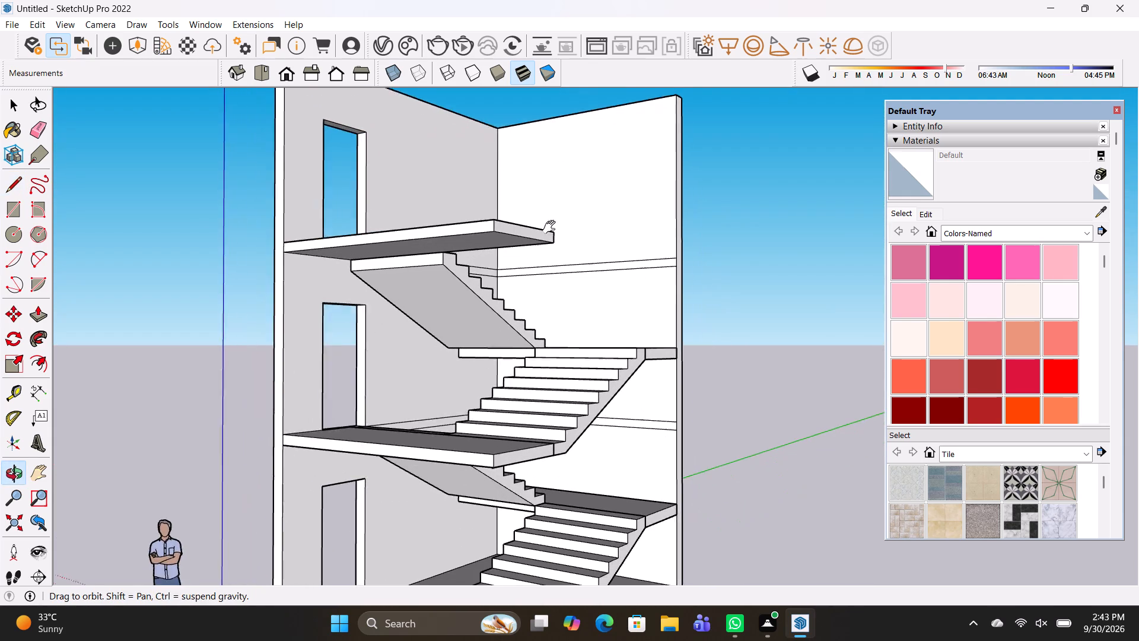
shift+middle_drag(552, 227, 552, 226)
shift+middle_drag(574, 498, 540, 417)
scroll(507, 382, up, 3)
middle_drag(574, 384, 559, 383)
key(r)
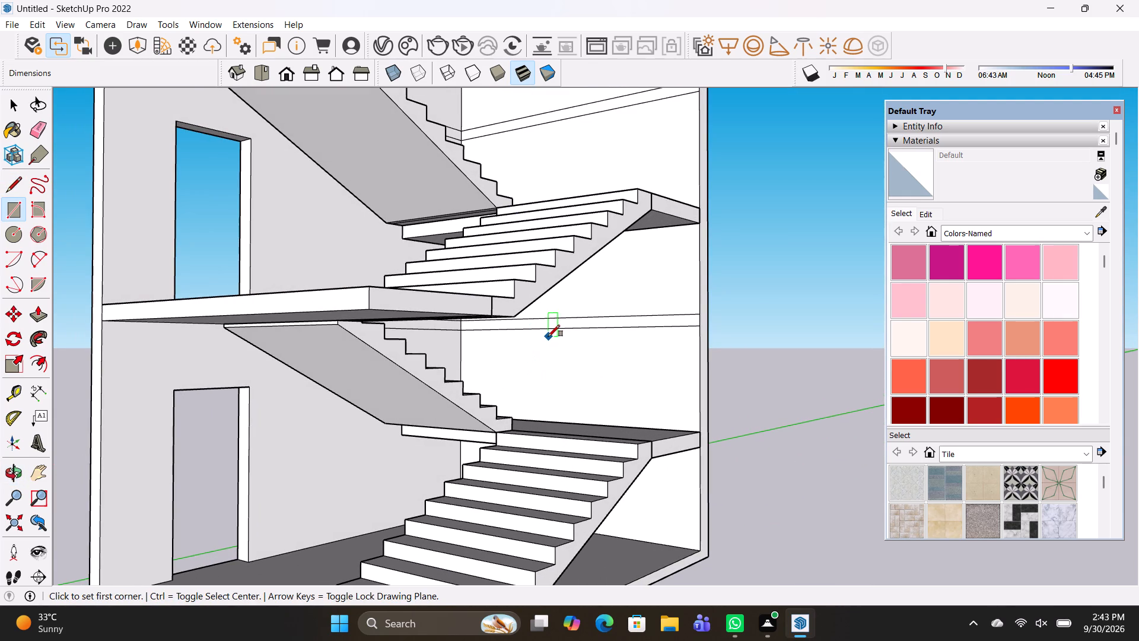
click(548, 337)
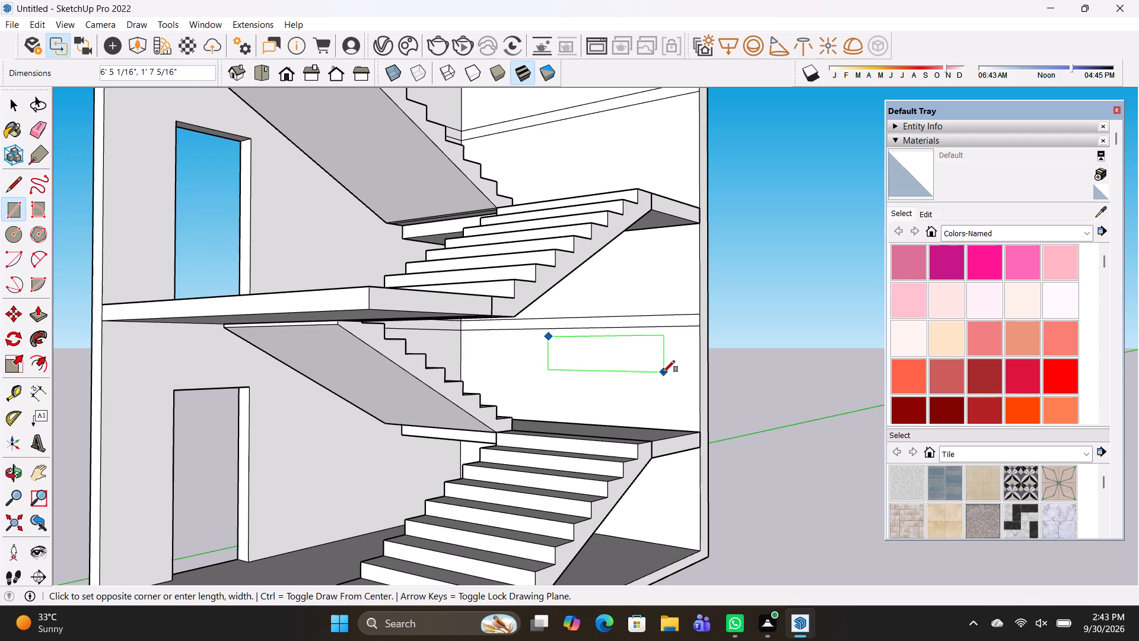
click(663, 372)
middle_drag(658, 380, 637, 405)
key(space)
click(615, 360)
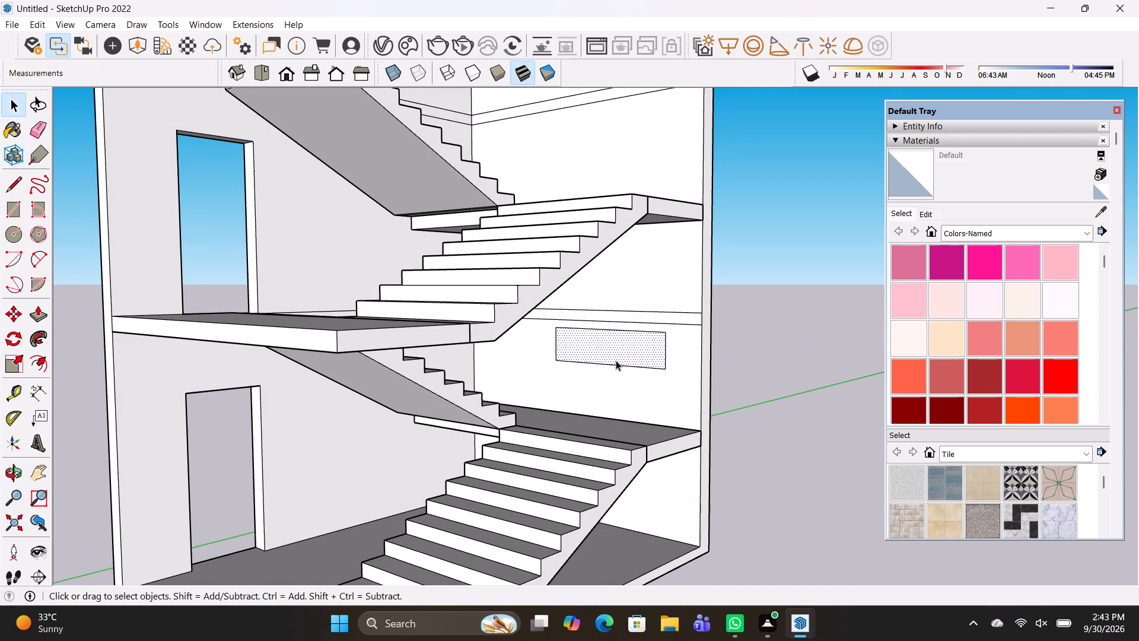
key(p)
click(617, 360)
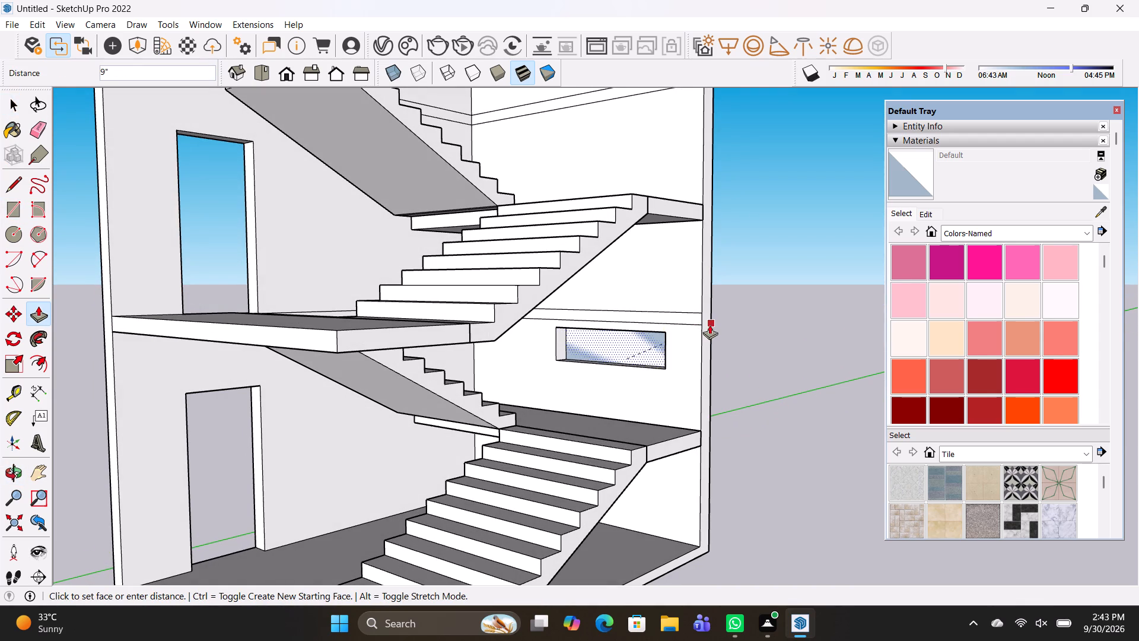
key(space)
Copy the window rectangle up the end wall to the two storeys above, 10' each time.
double_click(623, 350)
key(m)
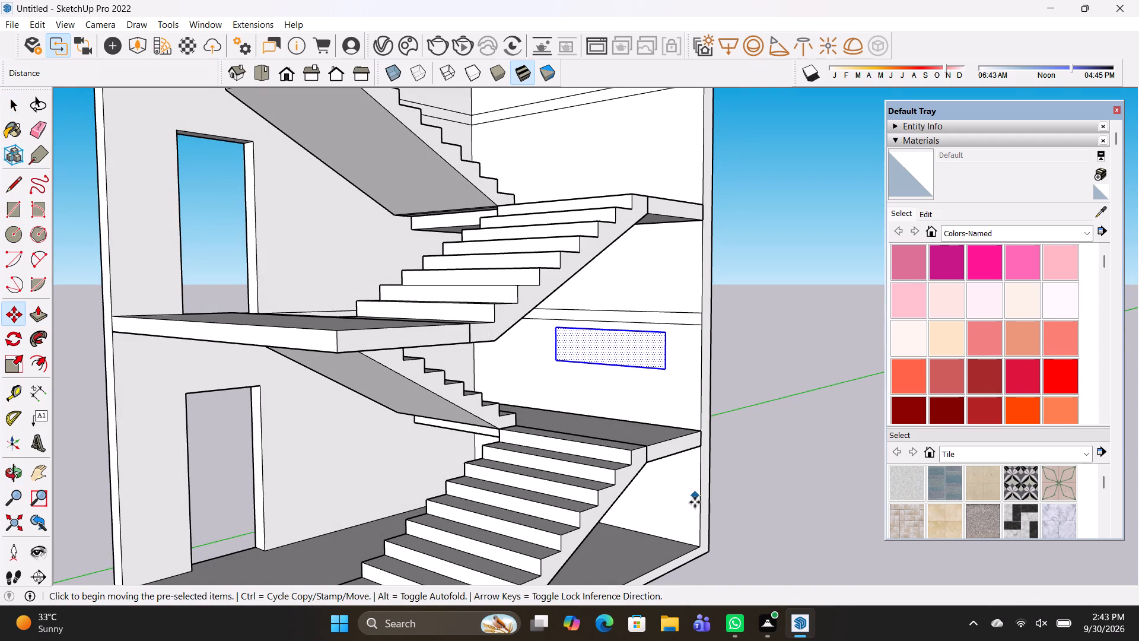
click(703, 544)
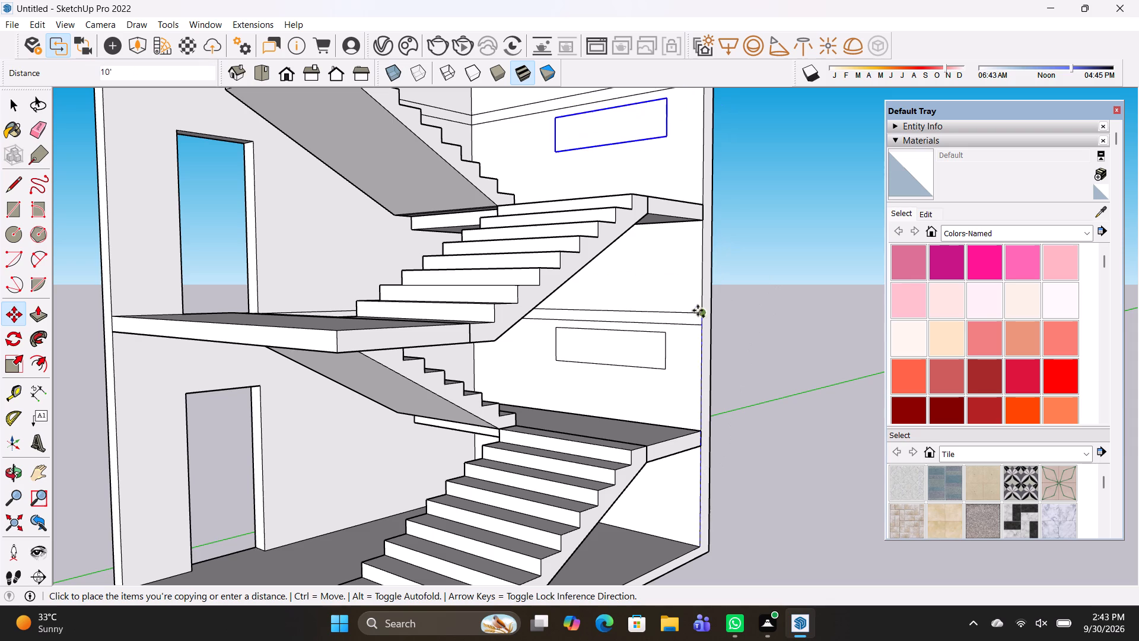
click(700, 309)
shift+middle_drag(687, 226, 686, 243)
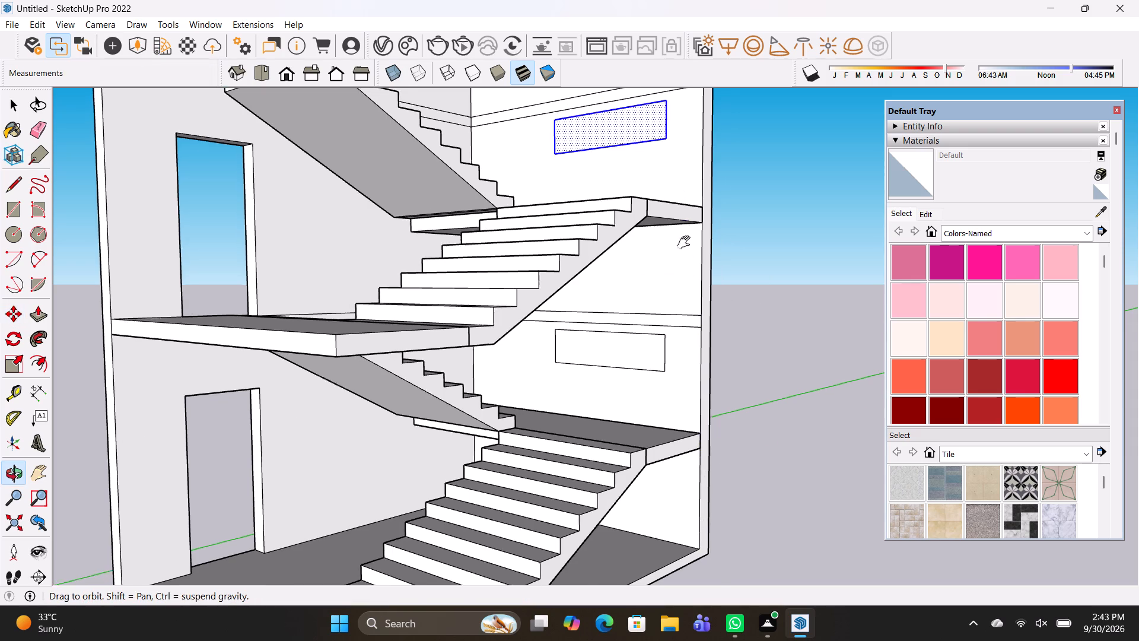
shift+middle_drag(686, 243, 698, 479)
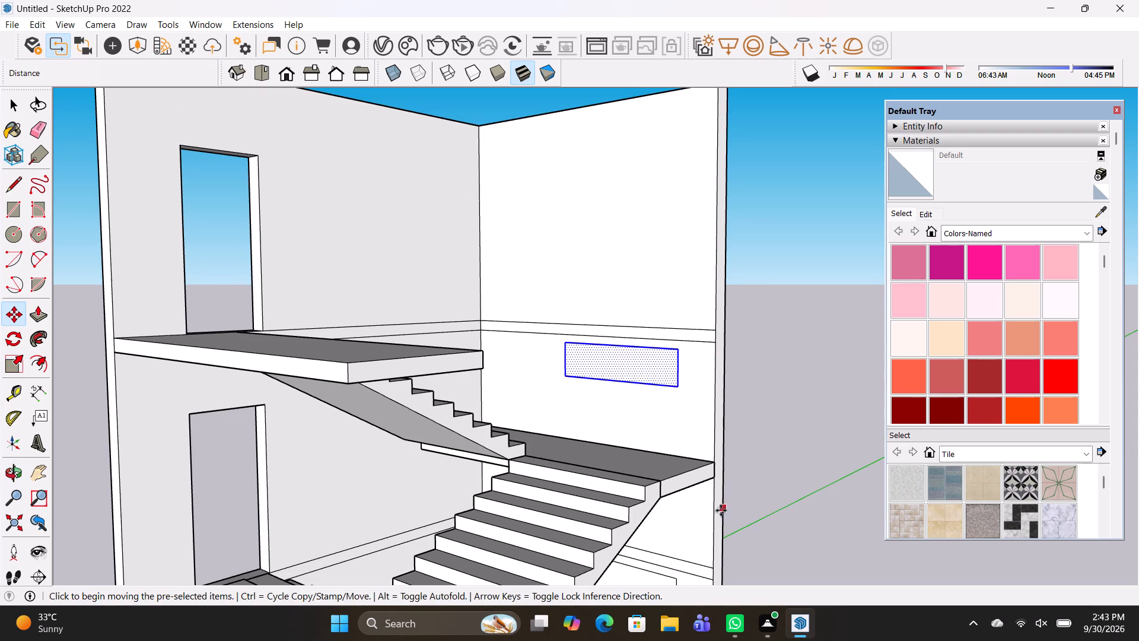
middle_drag(708, 535, 700, 488)
shift+middle_drag(698, 518, 661, 356)
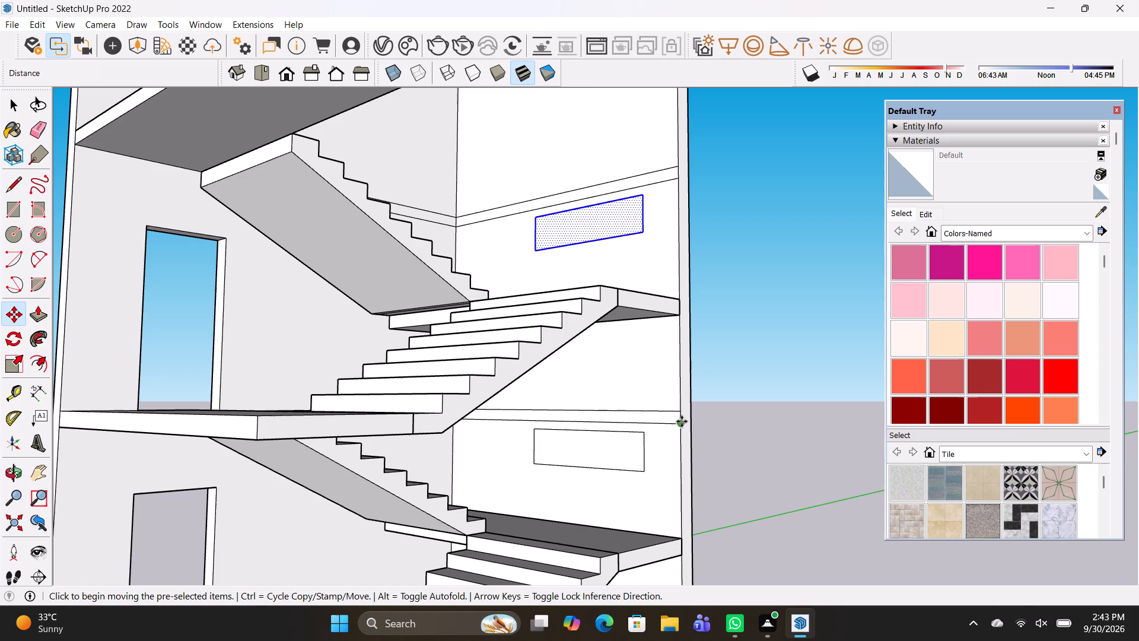
click(682, 421)
click(676, 179)
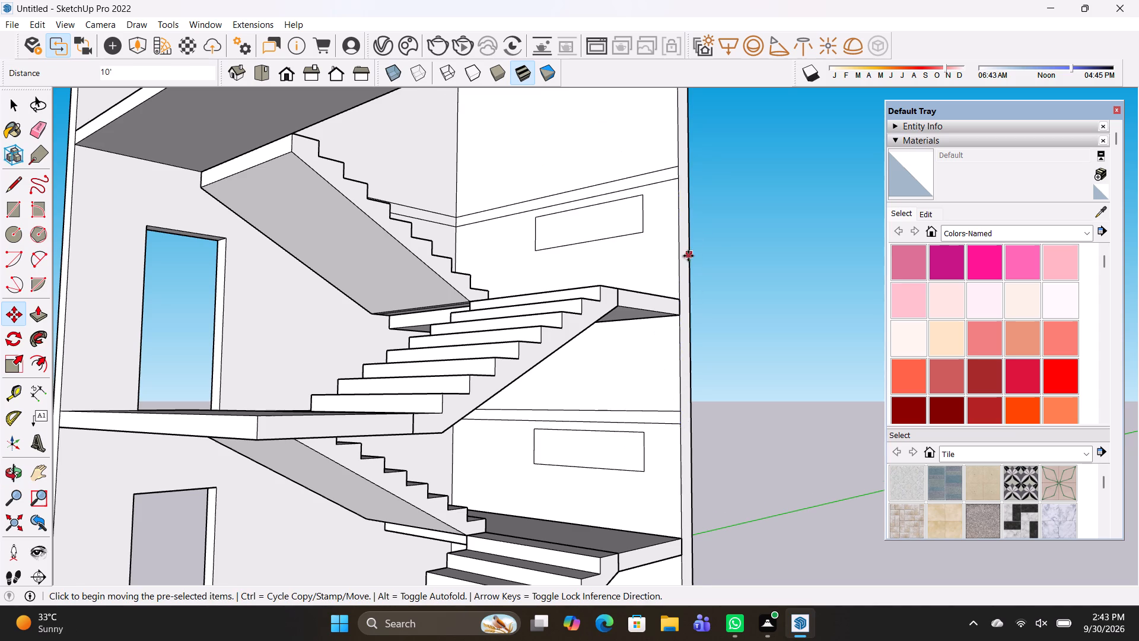
Push the three window rectangles 9" through the end wall to cut the openings.
scroll(688, 256, down, 5)
middle_drag(688, 285, 663, 368)
key(space)
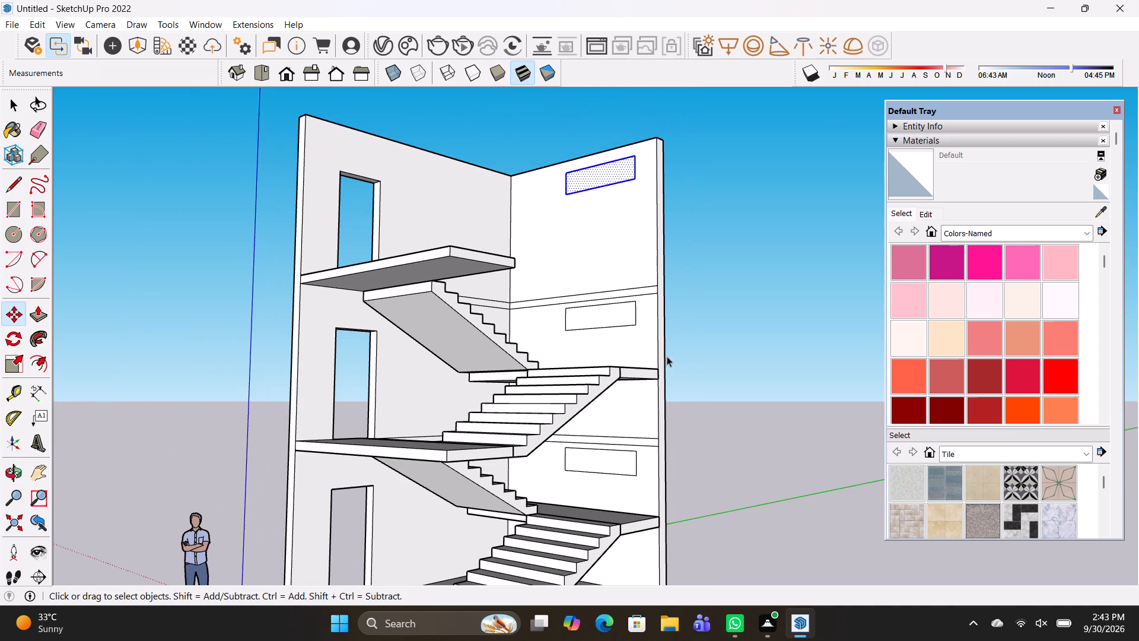
click(610, 177)
key(p)
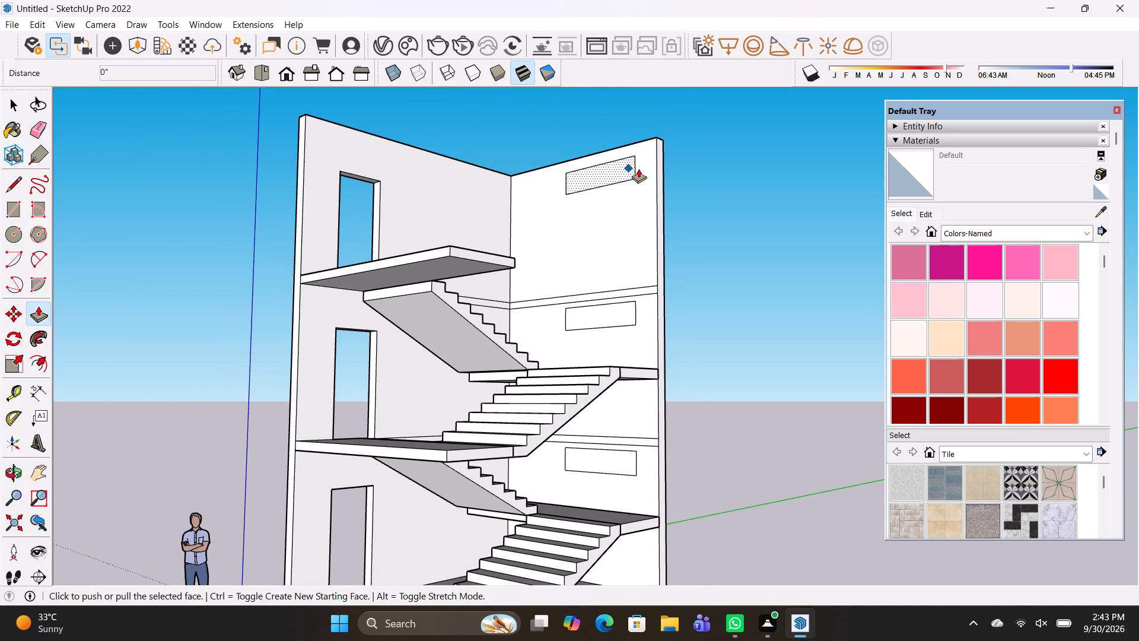
click(628, 169)
scroll(664, 177, up, 3)
scroll(666, 269, up, 2)
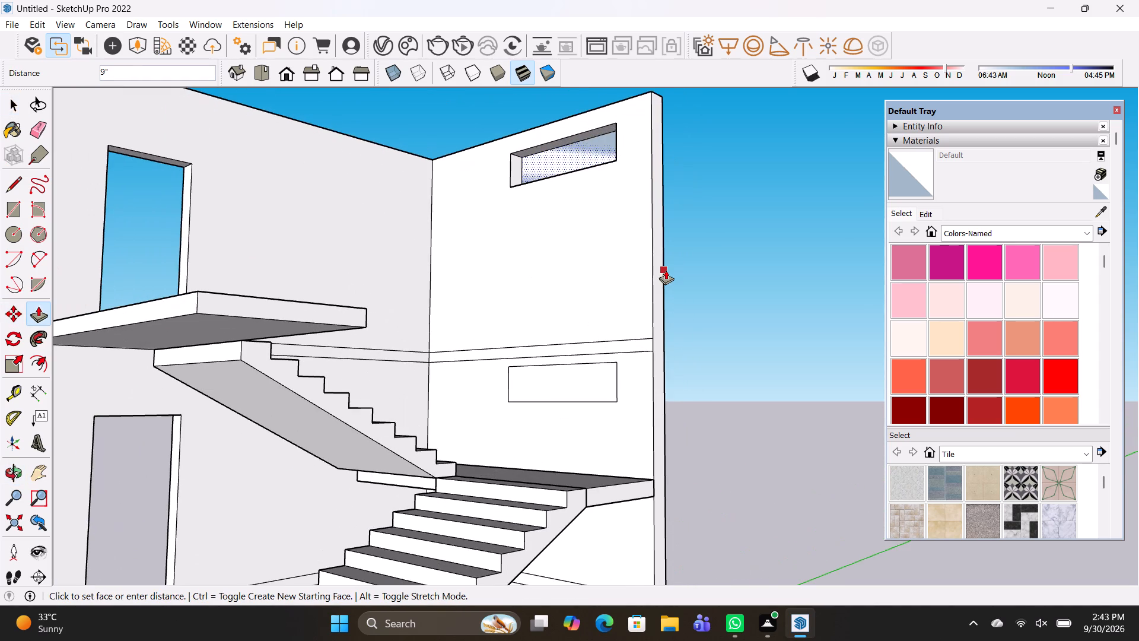
click(666, 270)
click(558, 384)
click(666, 404)
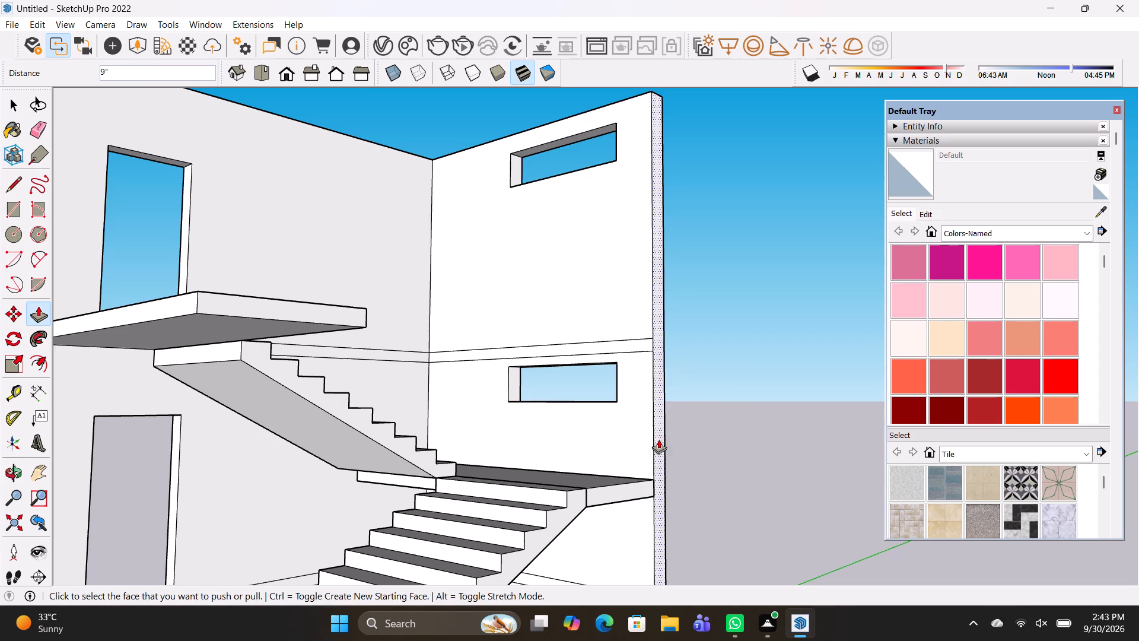
shift+middle_drag(613, 440, 605, 301)
click(546, 481)
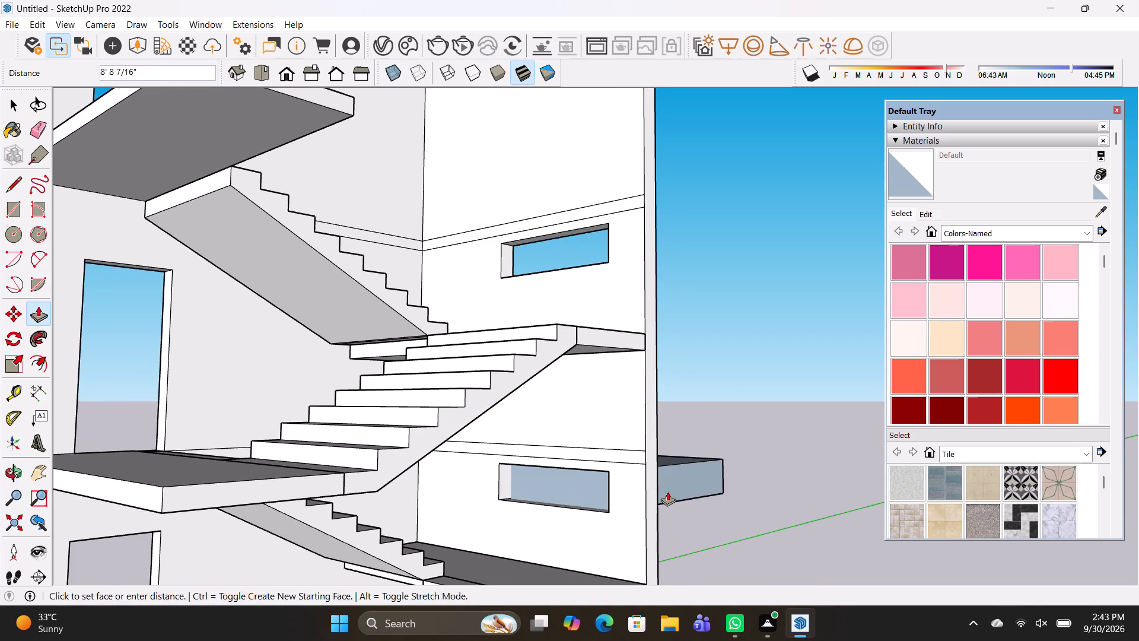
click(658, 500)
Push down the sills of all three window openings, the lowest by about 3 1/2" and the topmost by about 5 13/16".
scroll(708, 468, down, 3)
shift+middle_drag(688, 416, 669, 427)
scroll(669, 427, down, 2)
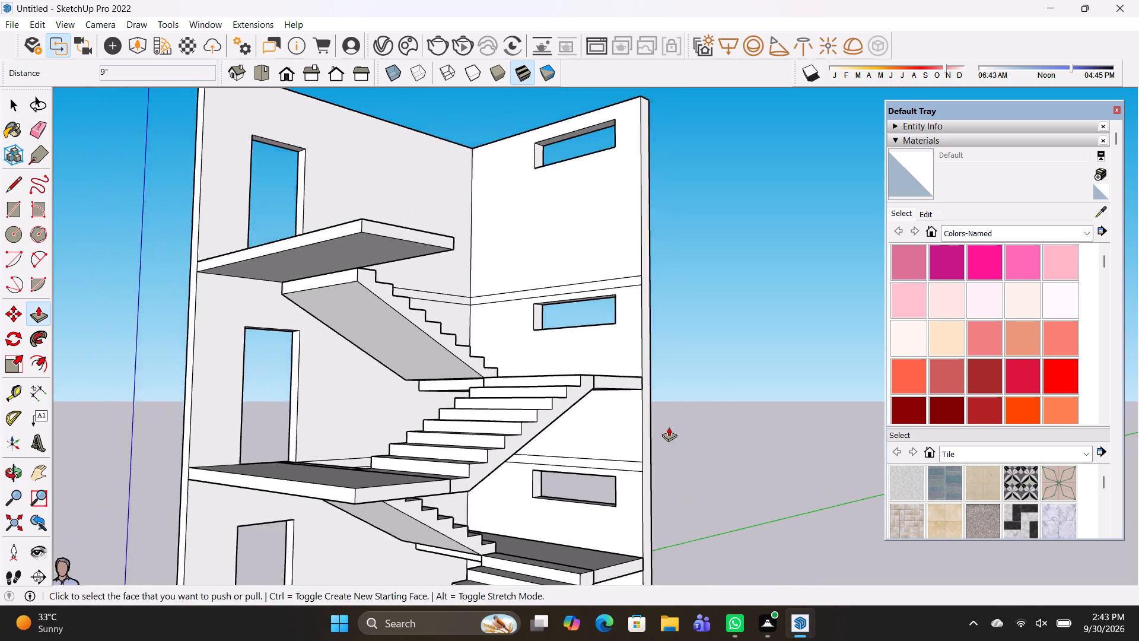
scroll(669, 427, down, 1)
middle_drag(677, 450, 677, 526)
scroll(605, 323, up, 6)
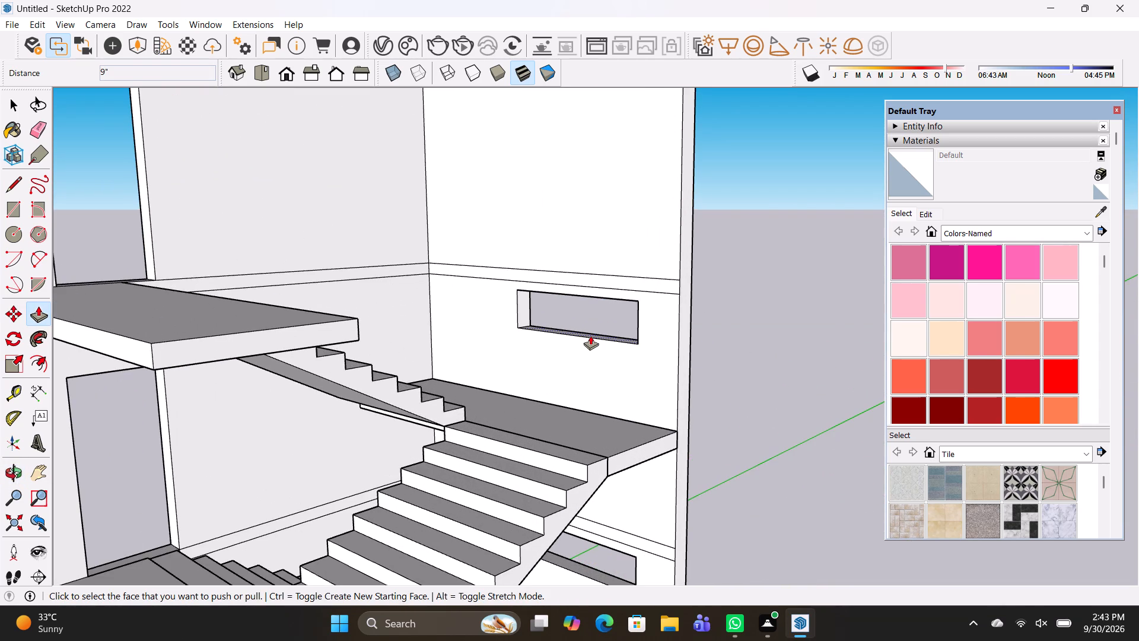
click(590, 335)
click(592, 344)
click(593, 571)
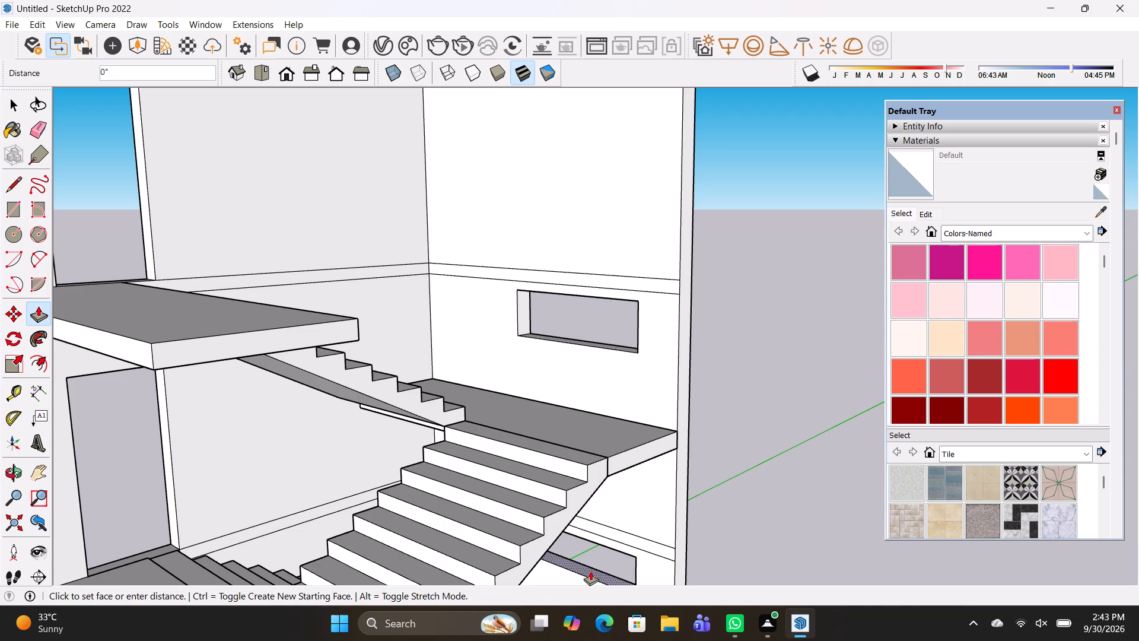
middle_drag(590, 571, 593, 553)
shift+middle_drag(593, 550, 588, 430)
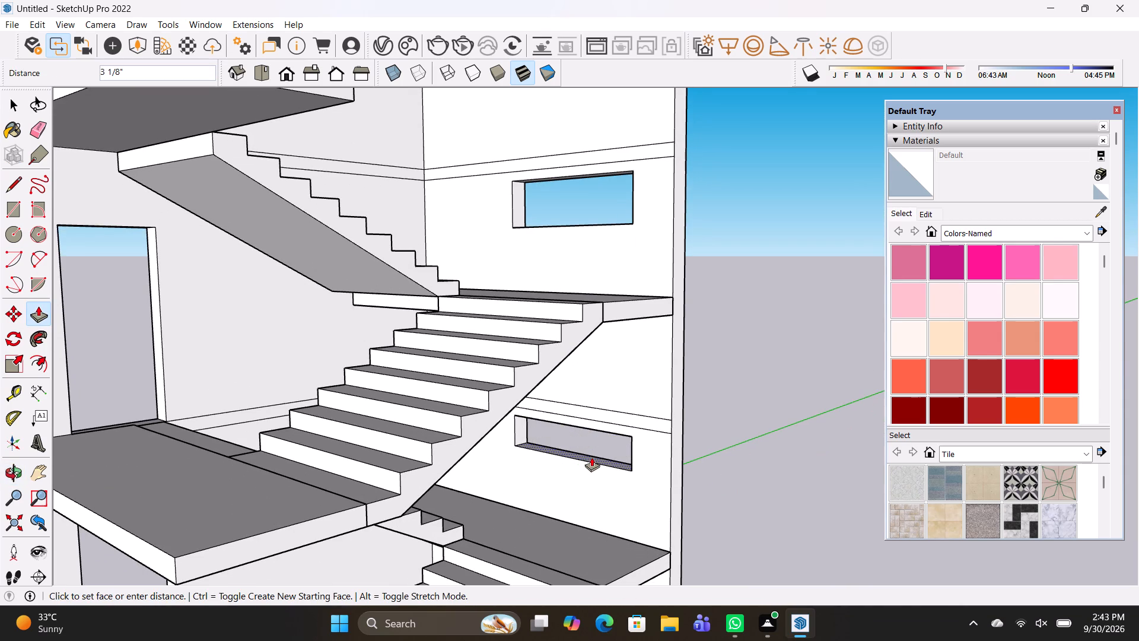
click(591, 470)
middle_drag(588, 247, 588, 488)
middle_drag(581, 205, 583, 277)
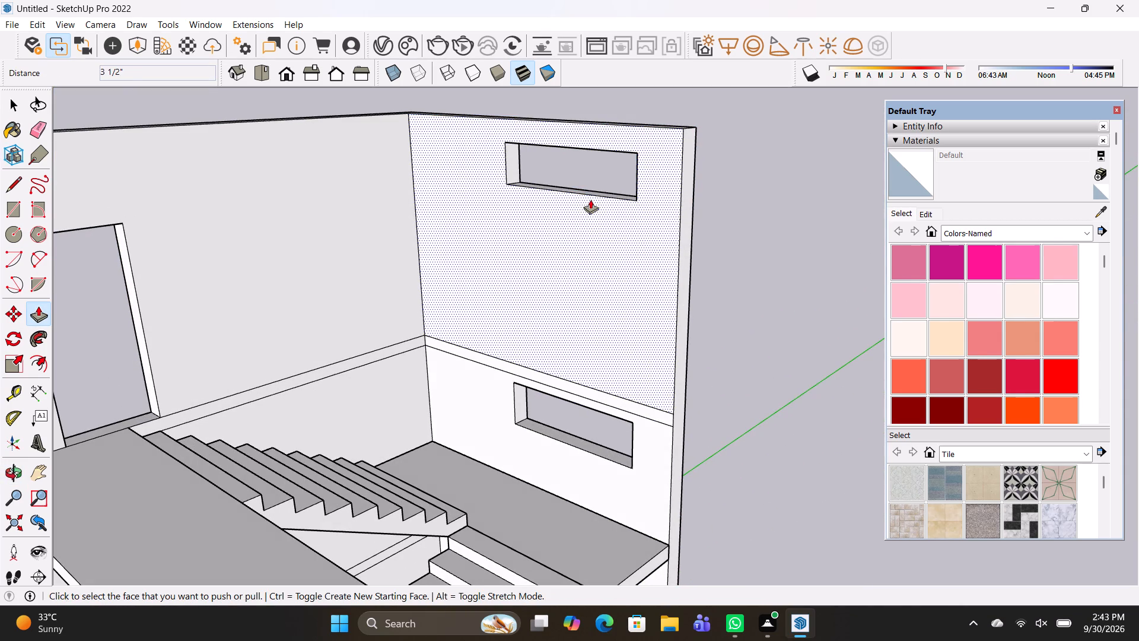
click(594, 191)
click(590, 204)
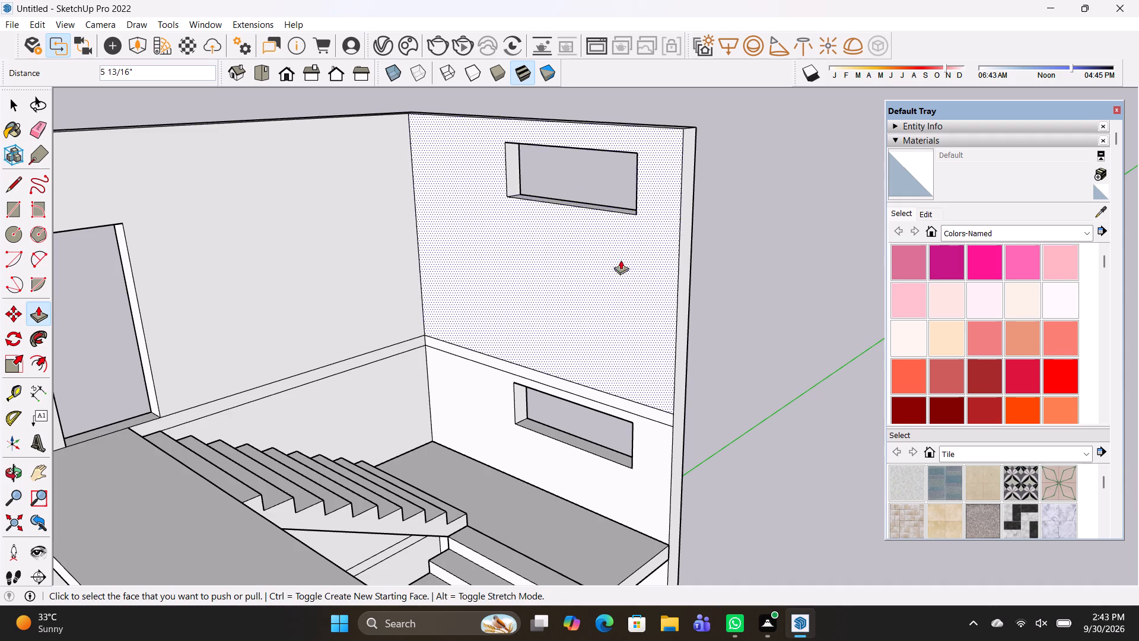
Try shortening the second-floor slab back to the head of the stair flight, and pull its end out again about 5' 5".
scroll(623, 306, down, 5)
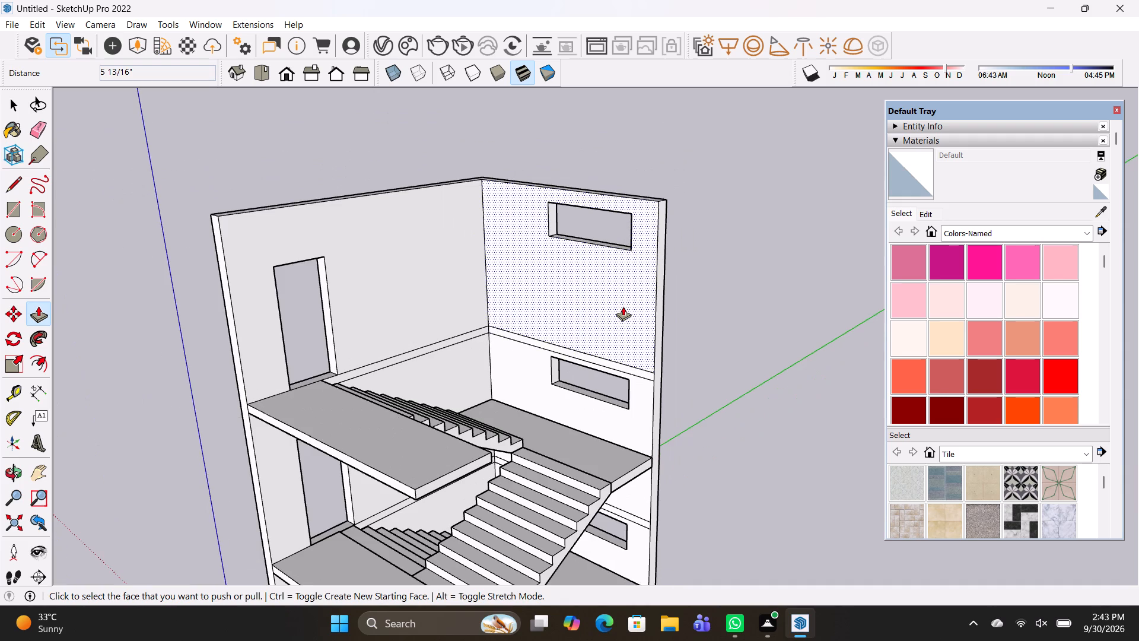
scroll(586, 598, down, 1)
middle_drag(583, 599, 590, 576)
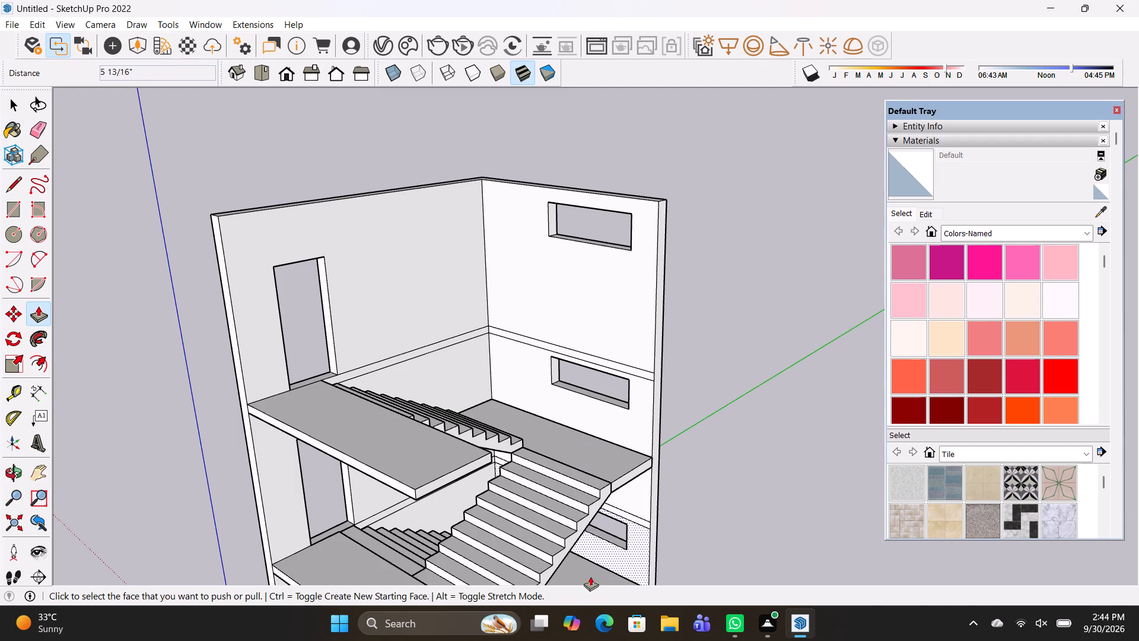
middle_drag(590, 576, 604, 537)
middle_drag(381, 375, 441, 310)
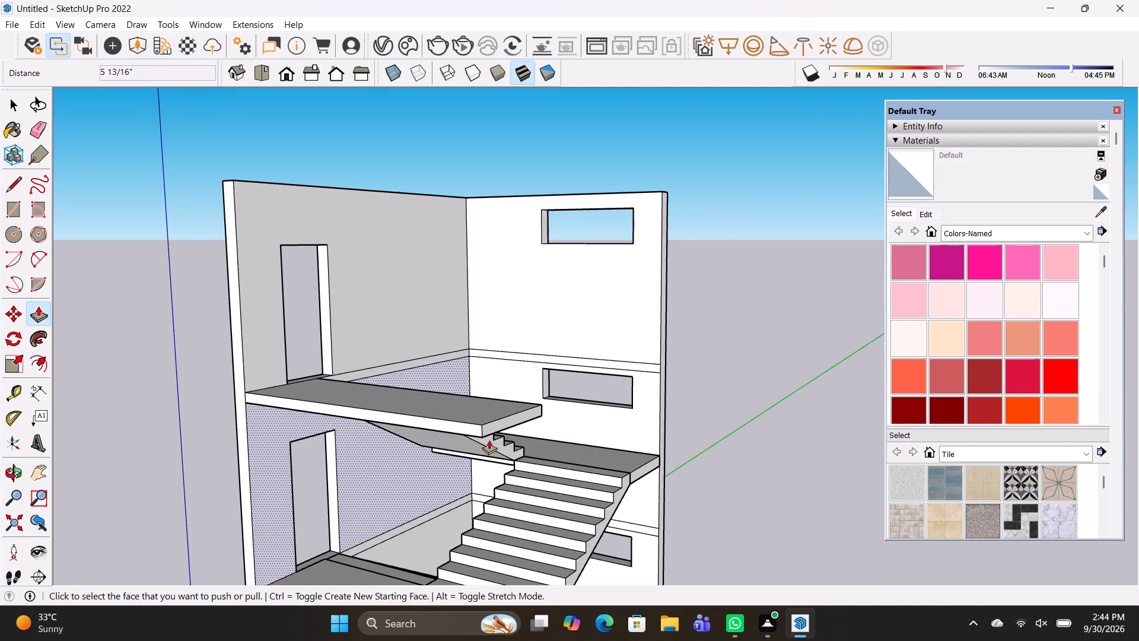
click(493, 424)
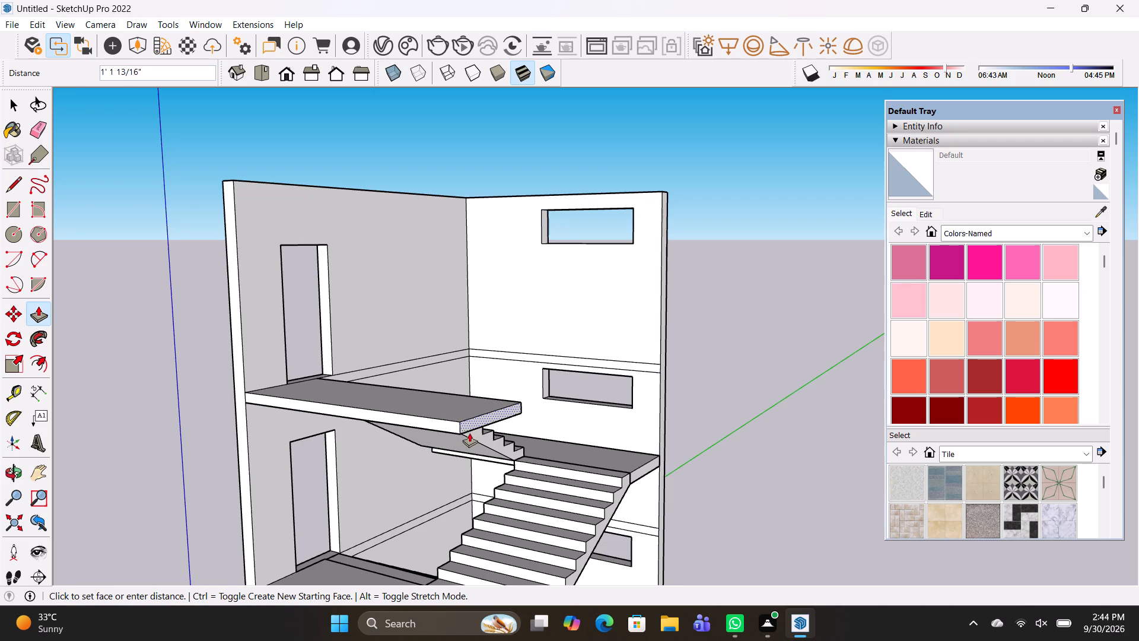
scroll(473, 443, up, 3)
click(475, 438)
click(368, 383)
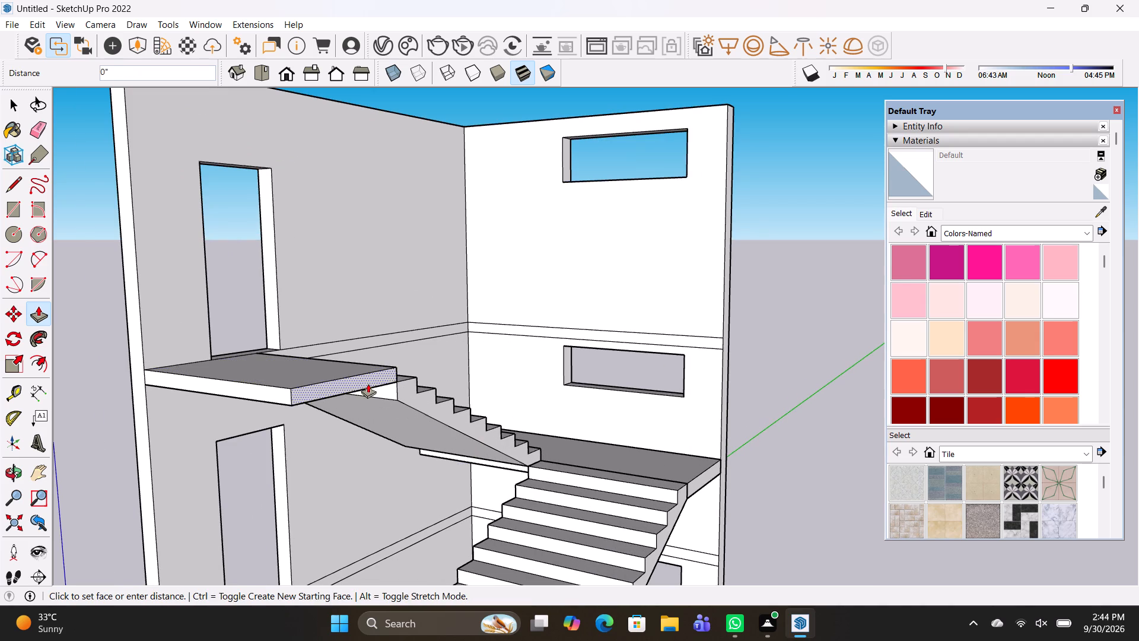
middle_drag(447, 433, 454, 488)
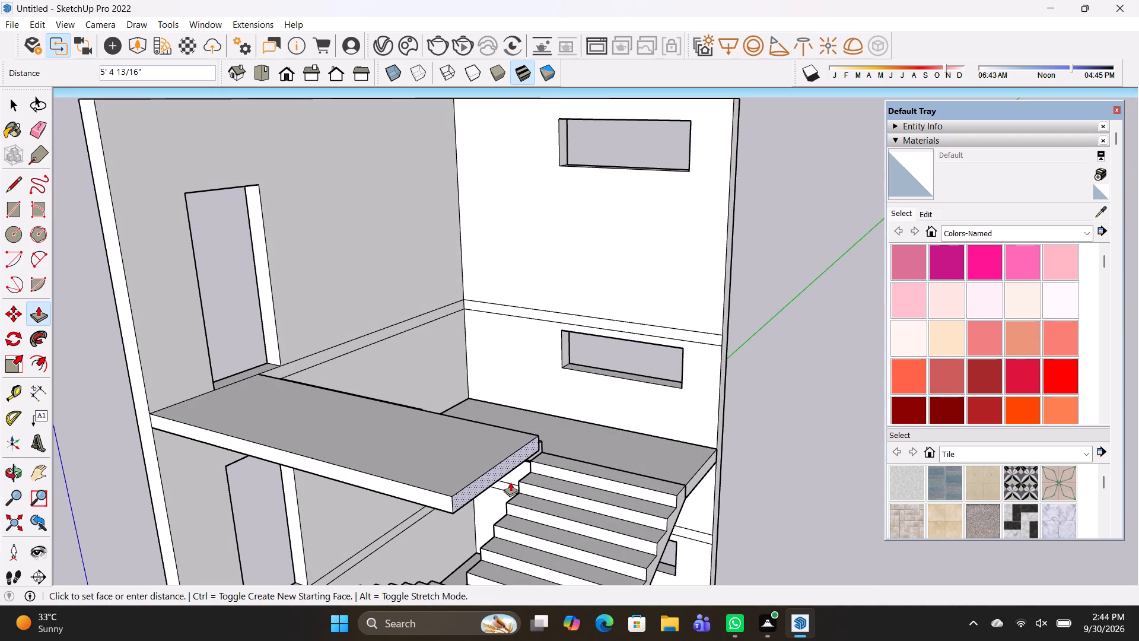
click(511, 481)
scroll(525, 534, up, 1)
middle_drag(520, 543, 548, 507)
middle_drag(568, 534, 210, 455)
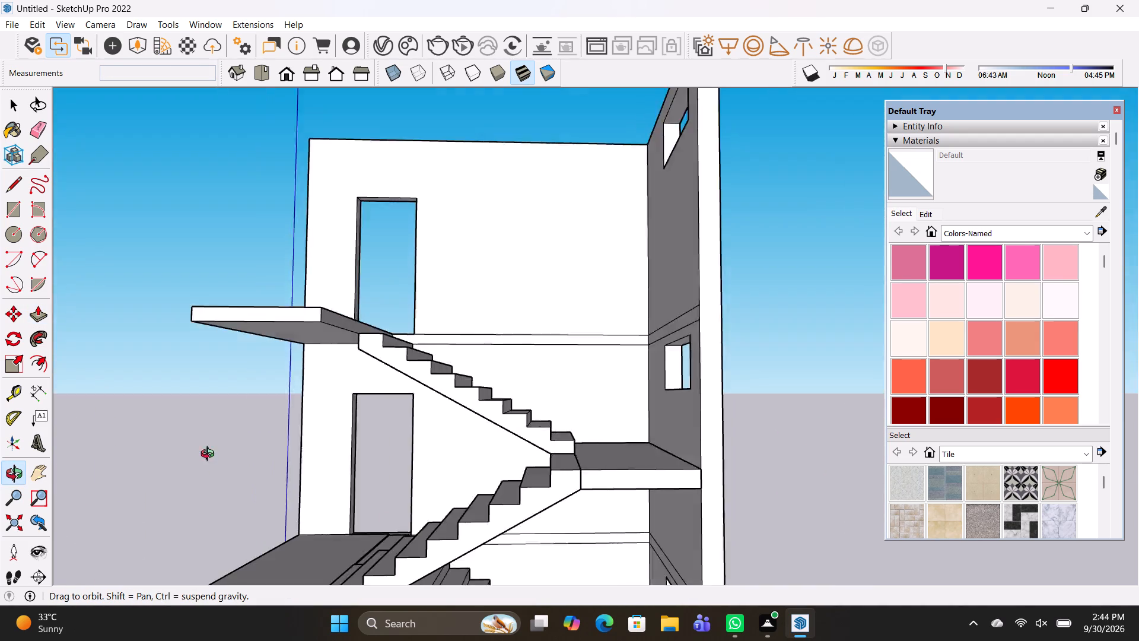
Draw an upright rectangle standing on the rear edge of the second-floor slab, near the slab's free end.
middle_drag(210, 455, 533, 630)
key(r)
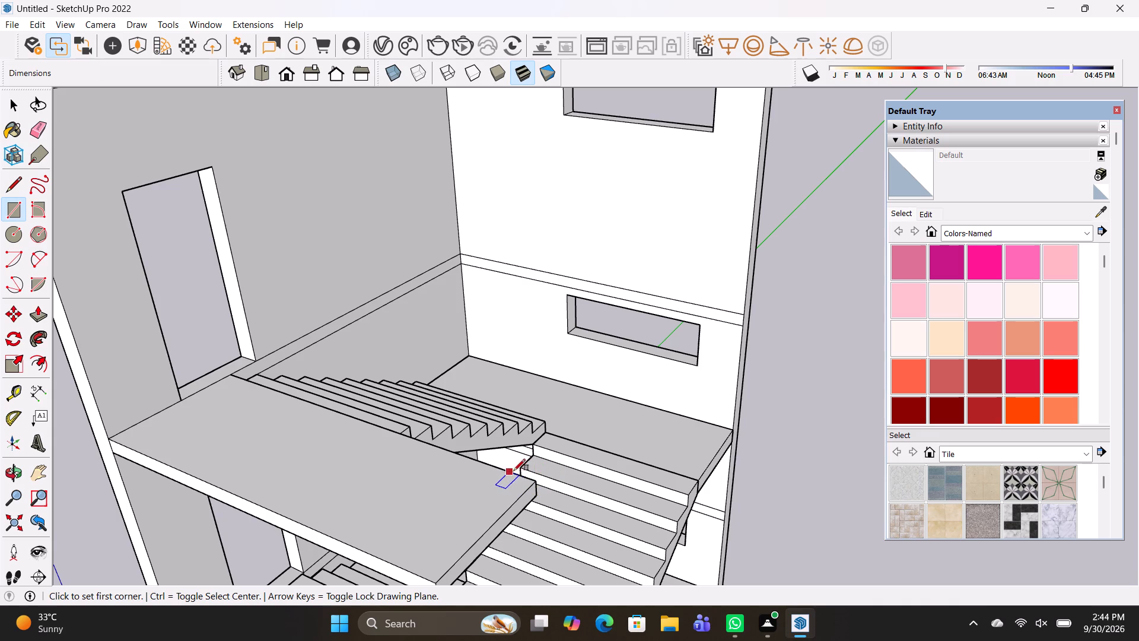
click(520, 474)
middle_drag(473, 487, 529, 386)
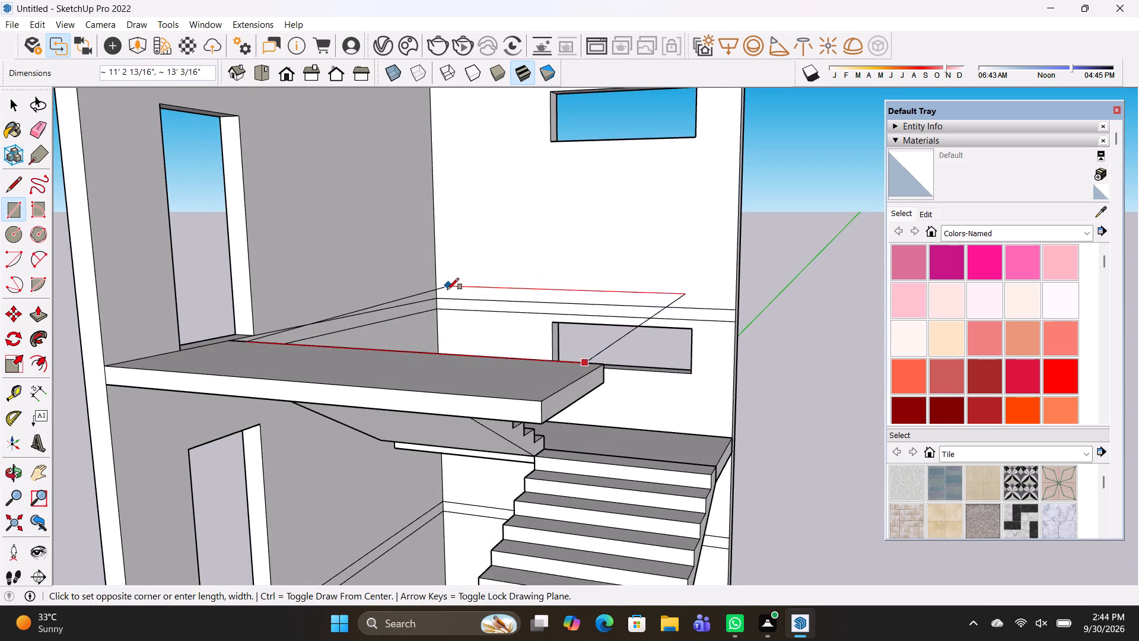
middle_drag(447, 292, 586, 281)
middle_drag(599, 312, 611, 273)
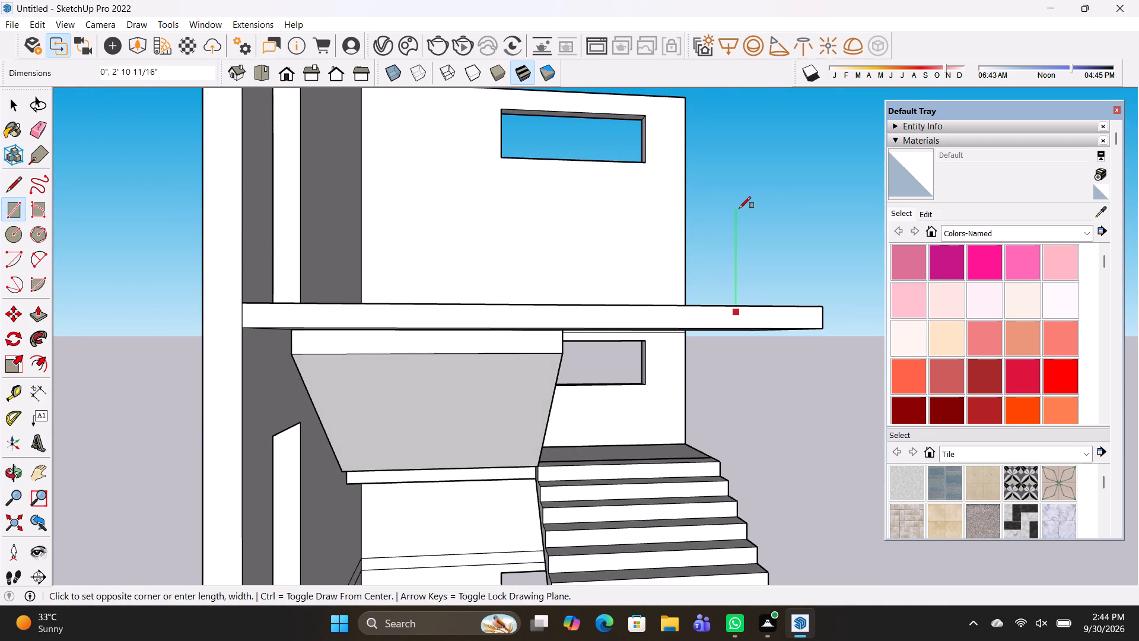
click(803, 207)
Copy the upright rectangle along the slab's rear edge towards the wall with the doorway.
scroll(766, 271, up, 4)
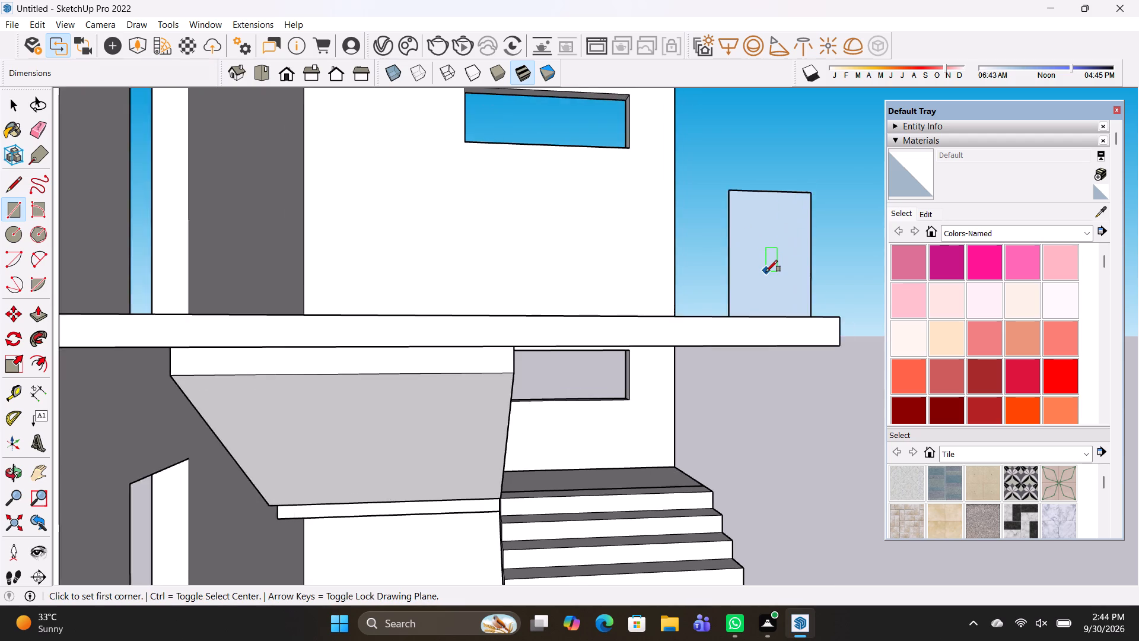
scroll(766, 272, up, 6)
middle_drag(746, 325, 770, 370)
key(space)
double_click(729, 312)
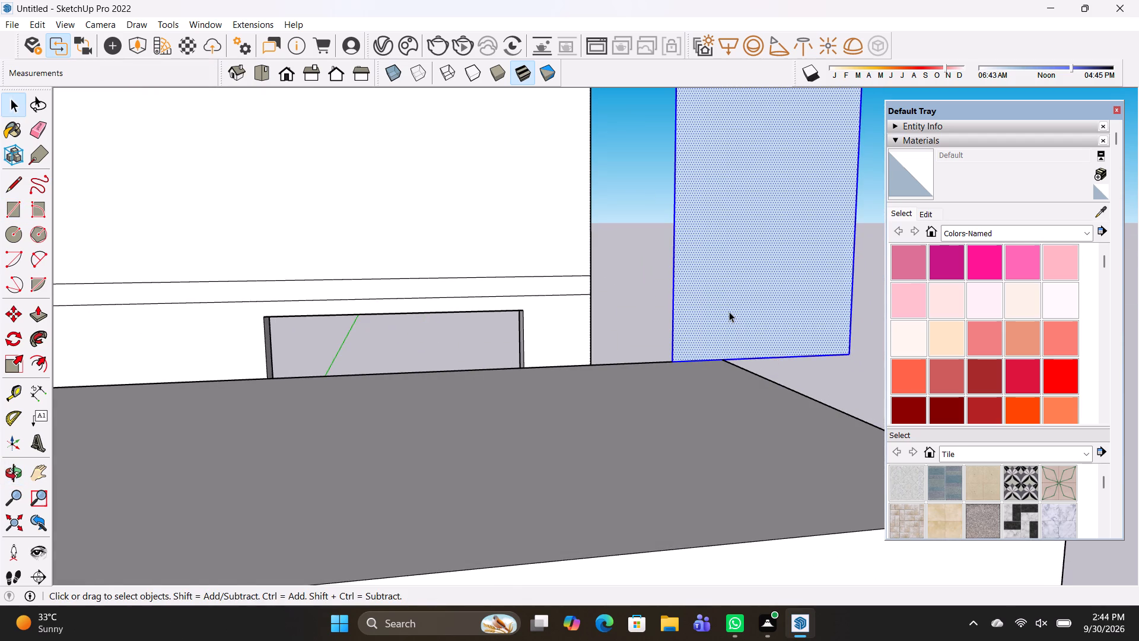
key(m)
drag(672, 358, 653, 358)
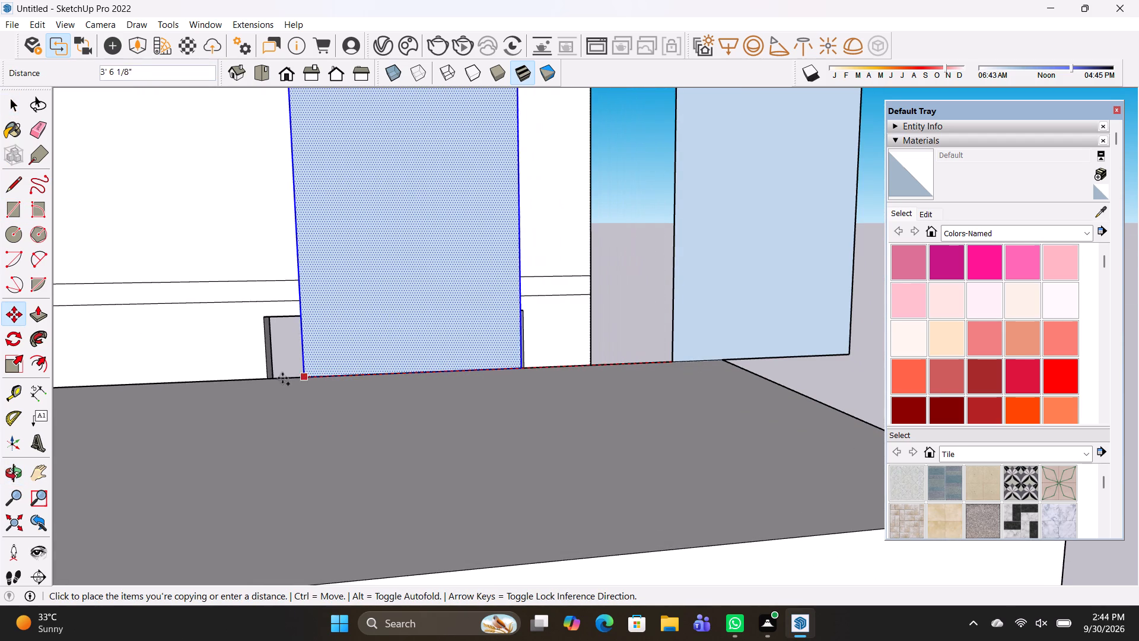
click(270, 378)
key(space)
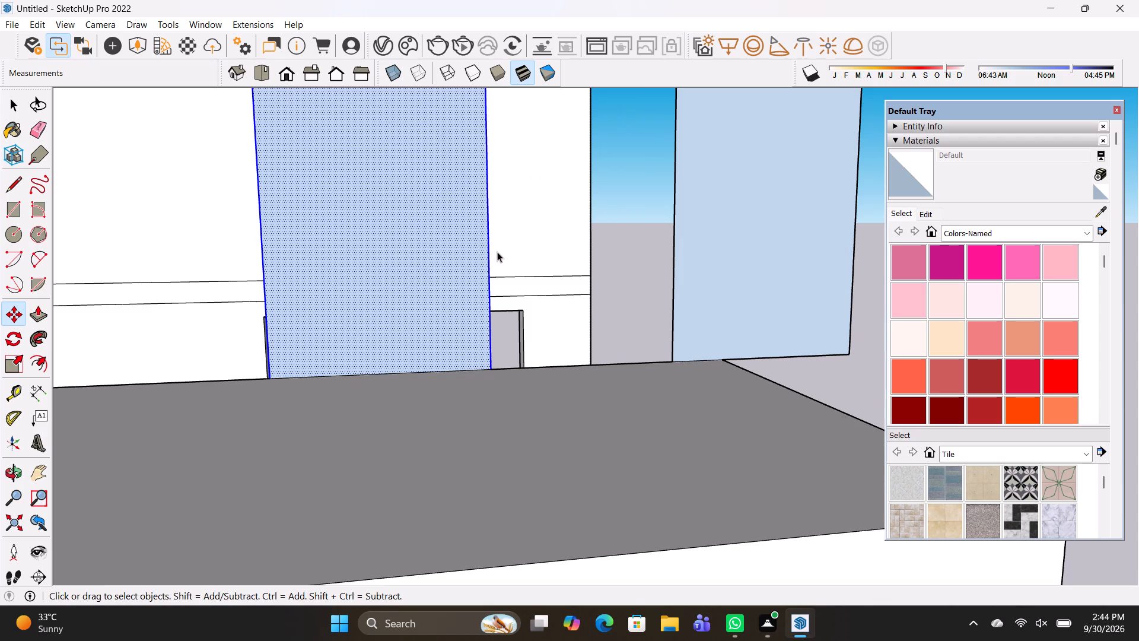
Widen the copied rectangle by moving its outer vertical edge towards the original rectangle.
click(489, 248)
key(m)
click(489, 248)
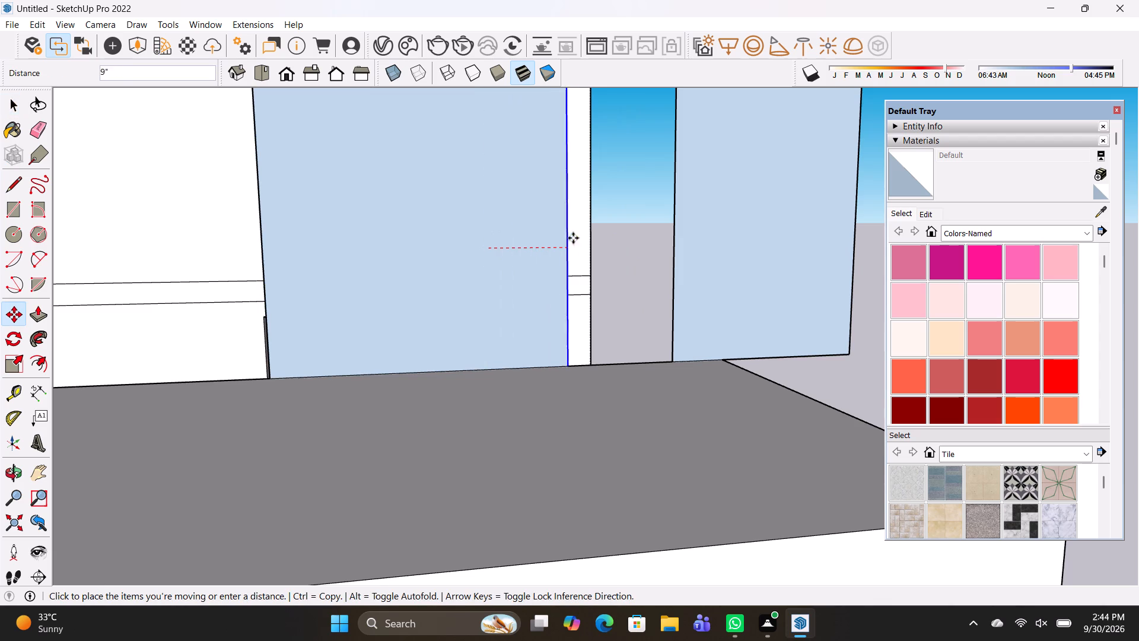
click(644, 234)
Delete the original upright rectangle's face and erase its leftover edges, keeping the widened copy.
key(space)
click(774, 235)
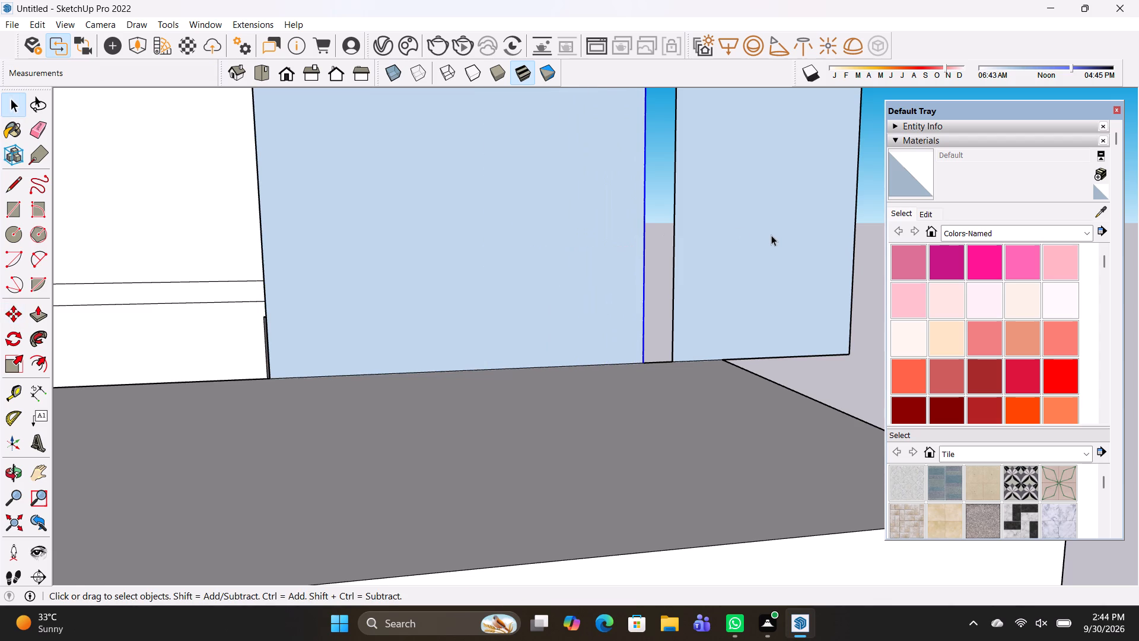
key(Delete)
key(e)
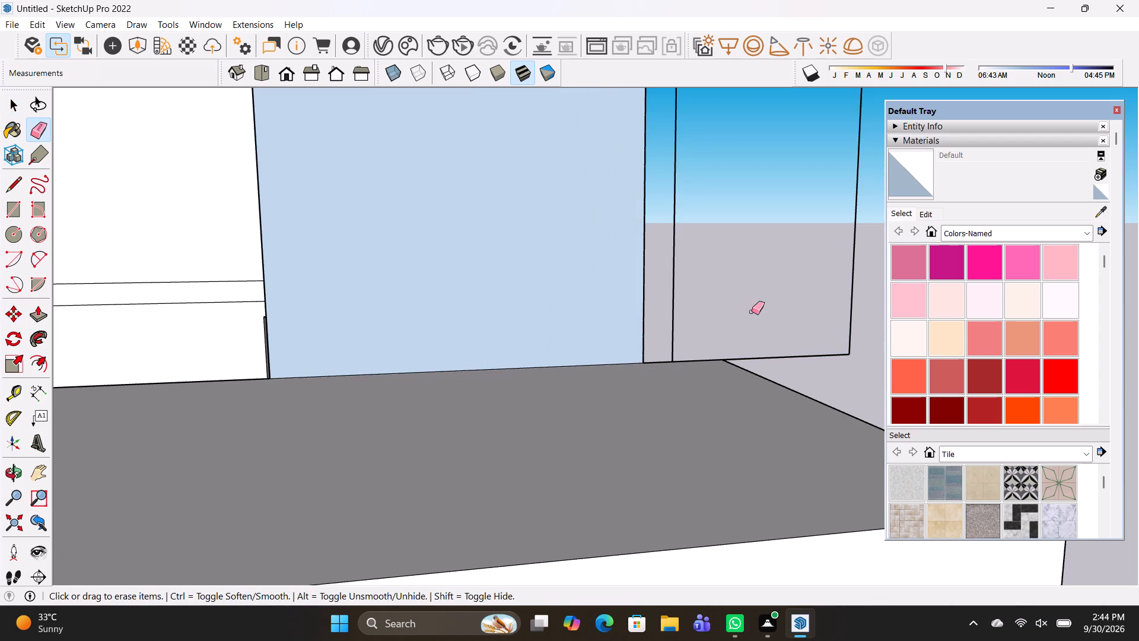
drag(769, 350, 858, 321)
drag(679, 302, 673, 294)
scroll(685, 277, down, 3)
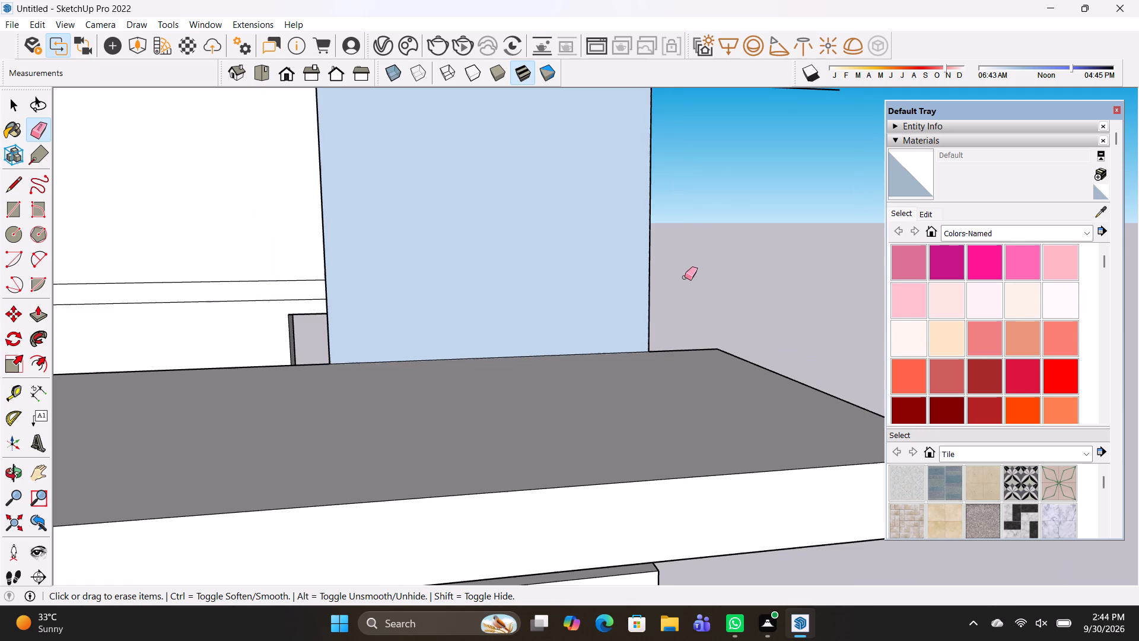
drag(709, 171, 728, 113)
Offset the widened rectangle's outline inward by about 1 13/16" to form a frame border.
key(space)
click(549, 185)
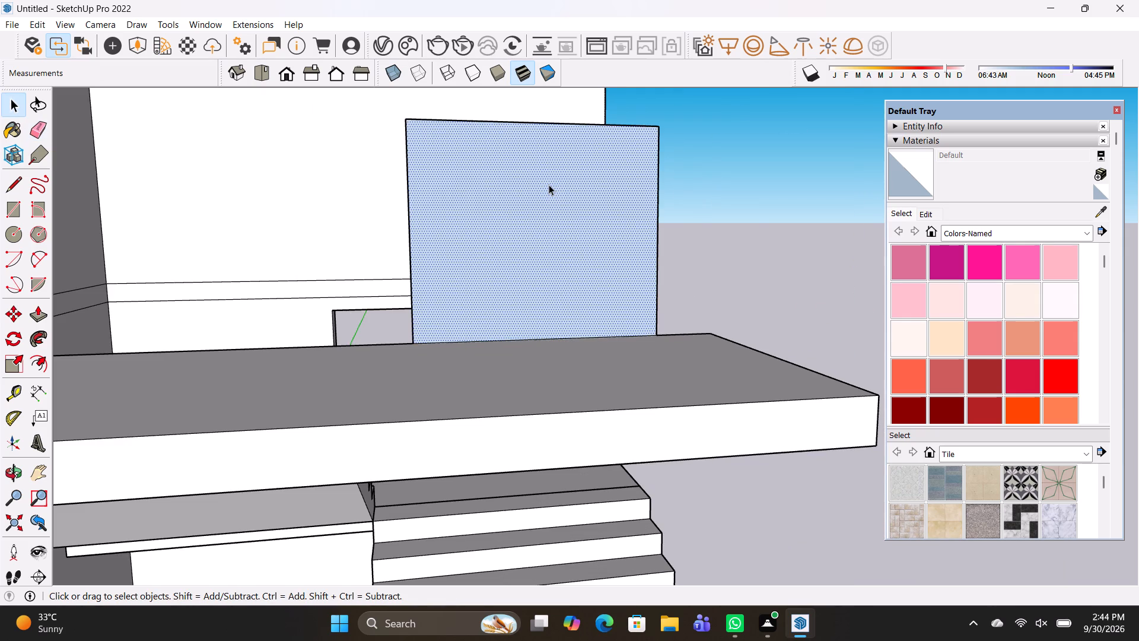
key(p)
text(OF)
click(531, 129)
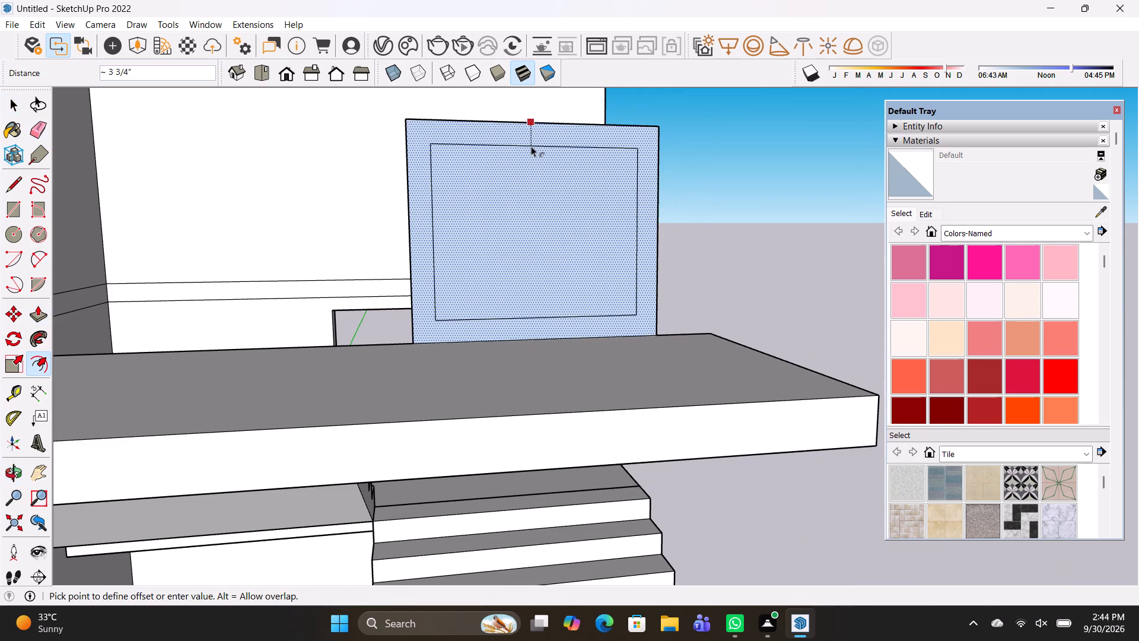
click(527, 134)
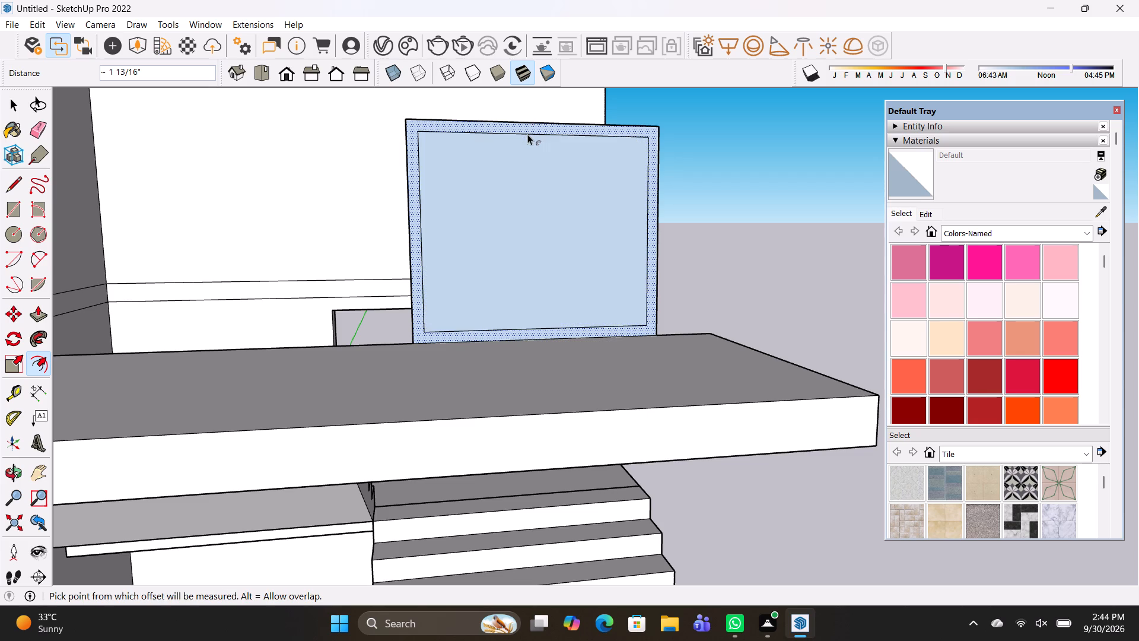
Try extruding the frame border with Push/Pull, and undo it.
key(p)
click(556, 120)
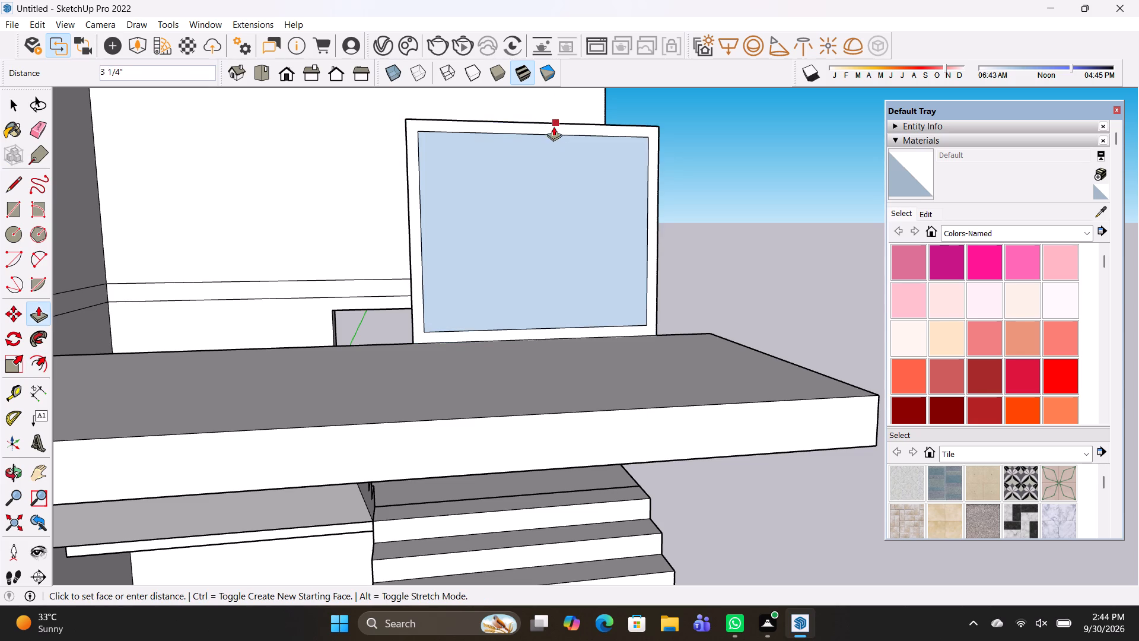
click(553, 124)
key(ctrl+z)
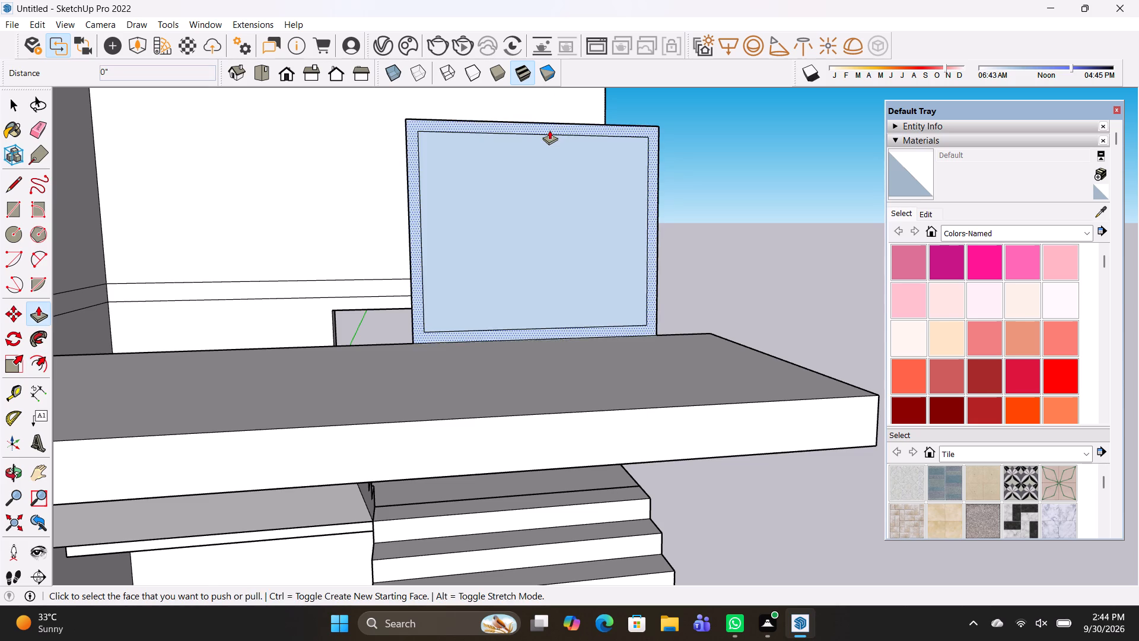
Pull the frame border out about 8 1/16" over the slab.
click(549, 130)
middle_drag(596, 210, 402, 288)
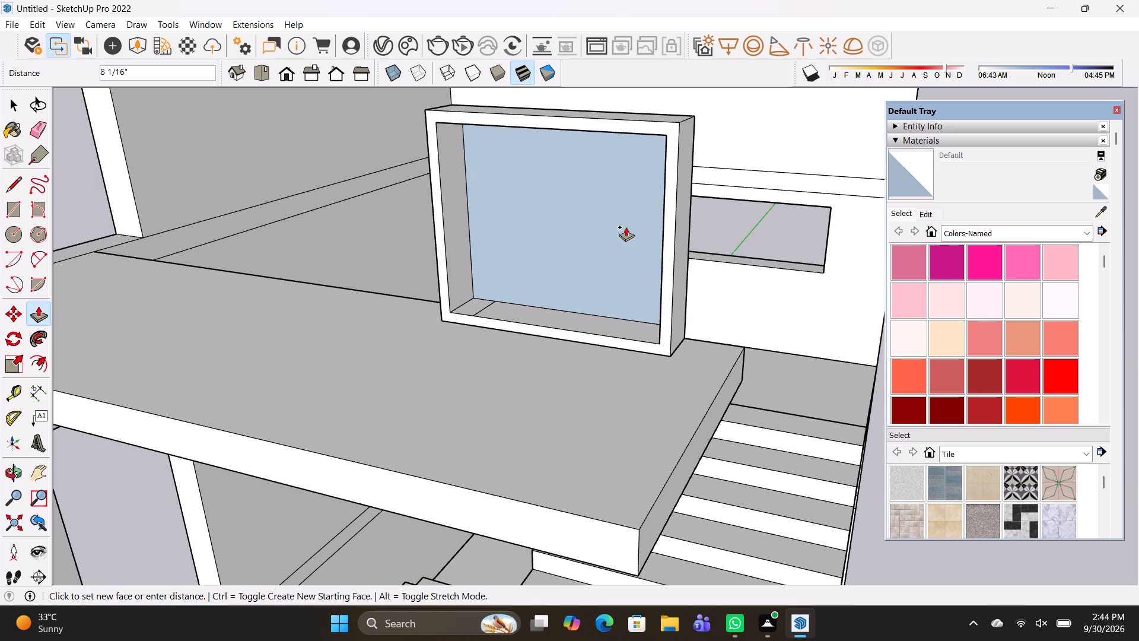
click(626, 227)
Erase the stray edge on the frame's inner bottom and delete the face filling the frame opening.
key(e)
drag(482, 305, 476, 303)
drag(489, 306, 483, 307)
key(space)
click(562, 265)
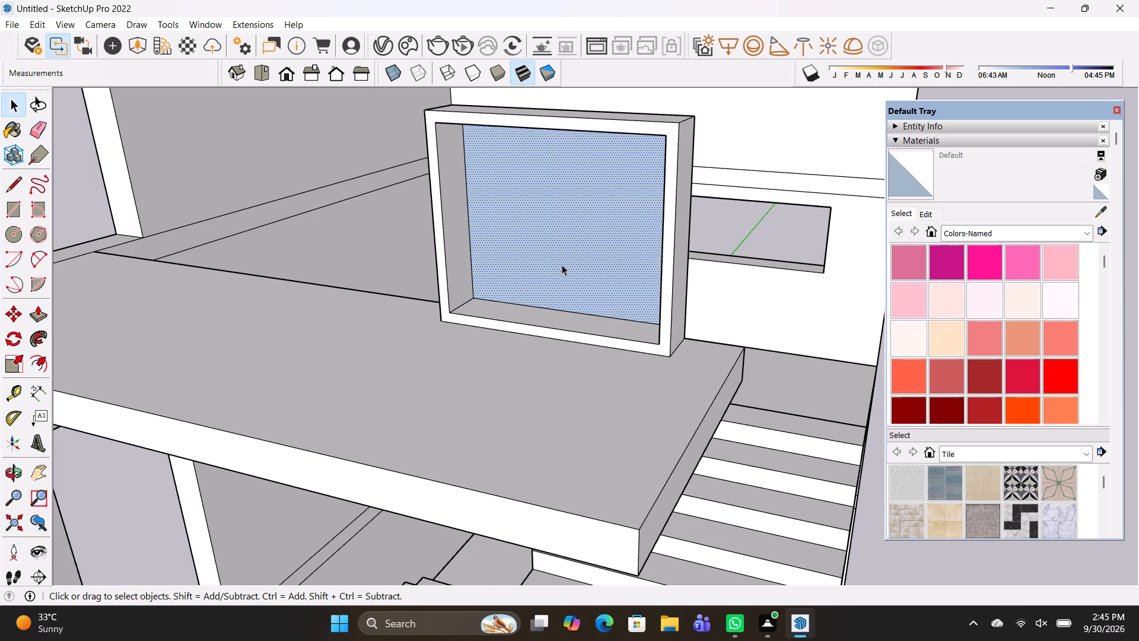
key(Delete)
scroll(562, 265, down, 3)
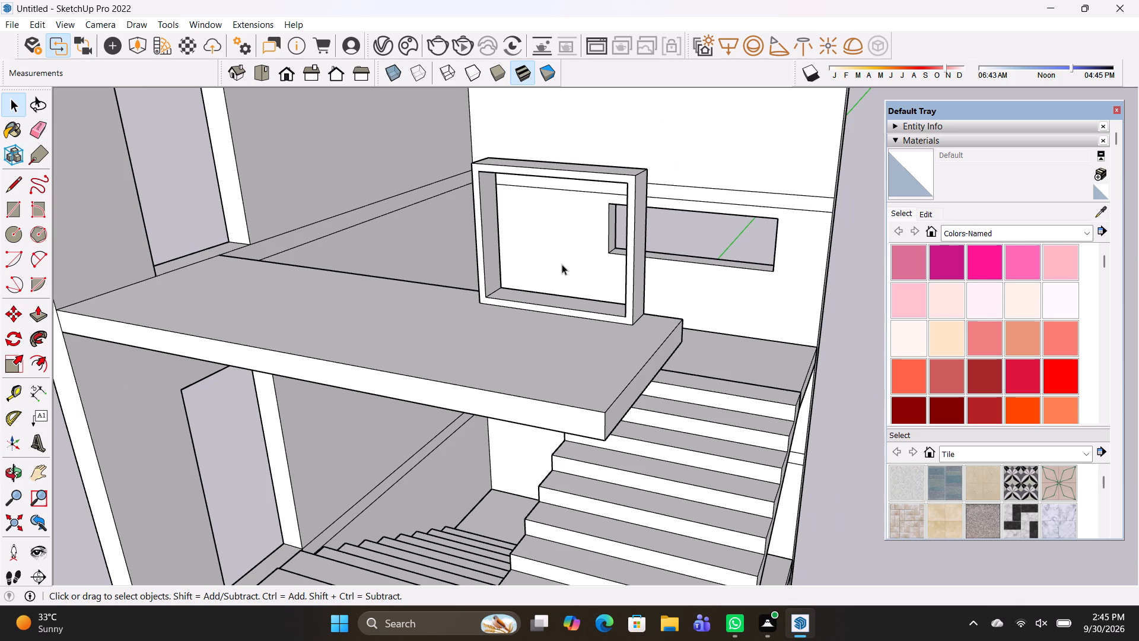
Pull the inner face of the frame's jamb nearest the slab's free end about 6 1/2" into the opening.
scroll(758, 356, up, 1)
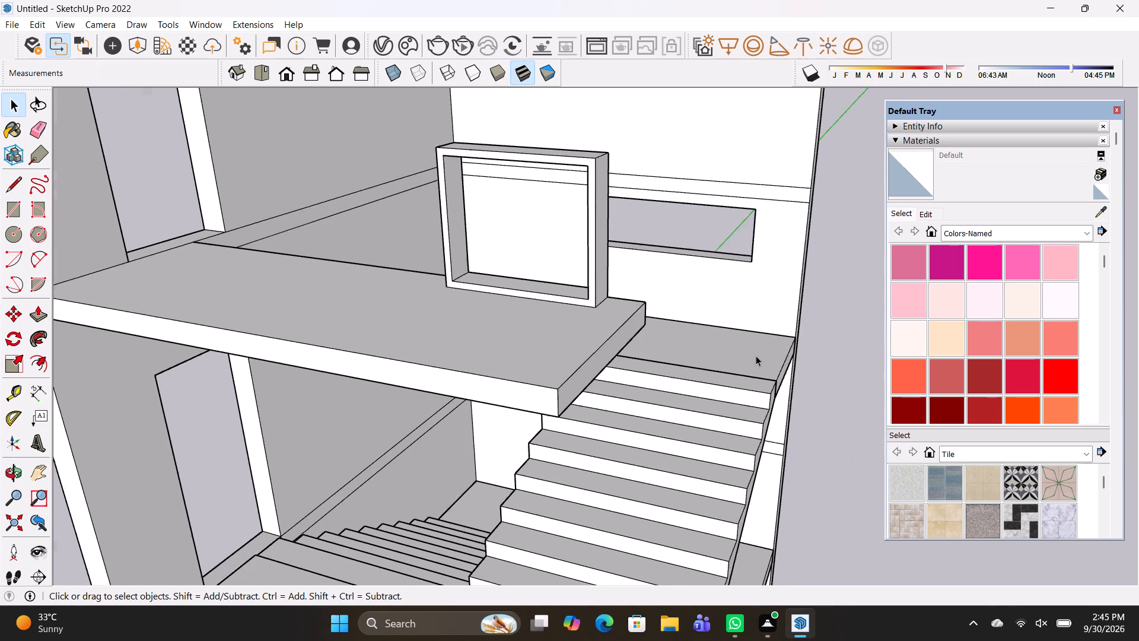
scroll(756, 356, up, 2)
key(p)
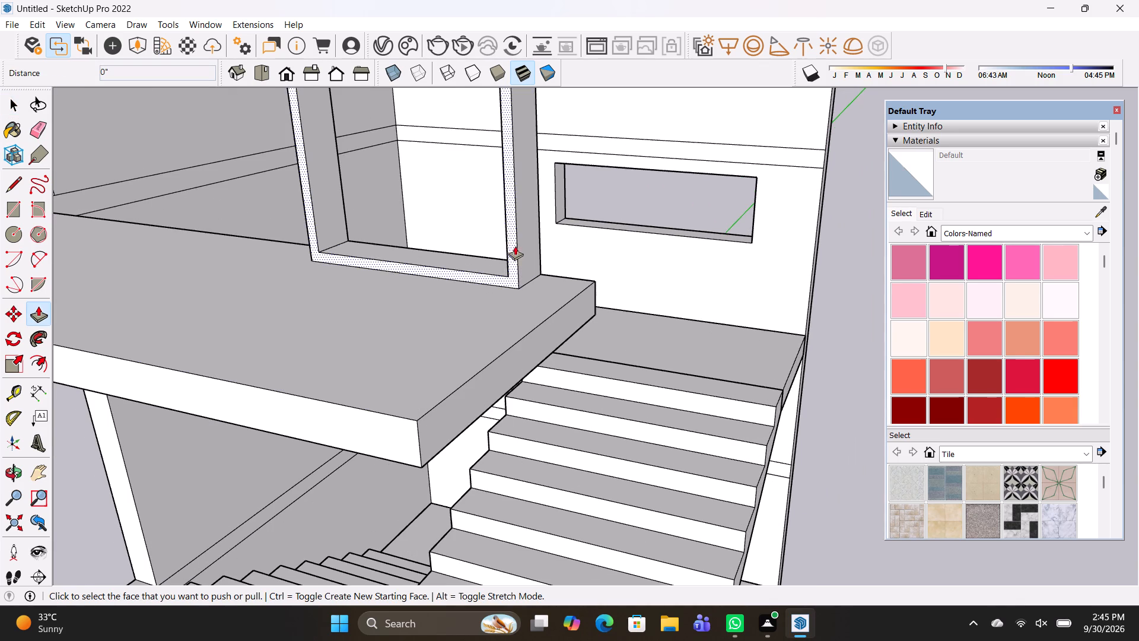
middle_drag(526, 250, 664, 267)
middle_drag(546, 263, 612, 269)
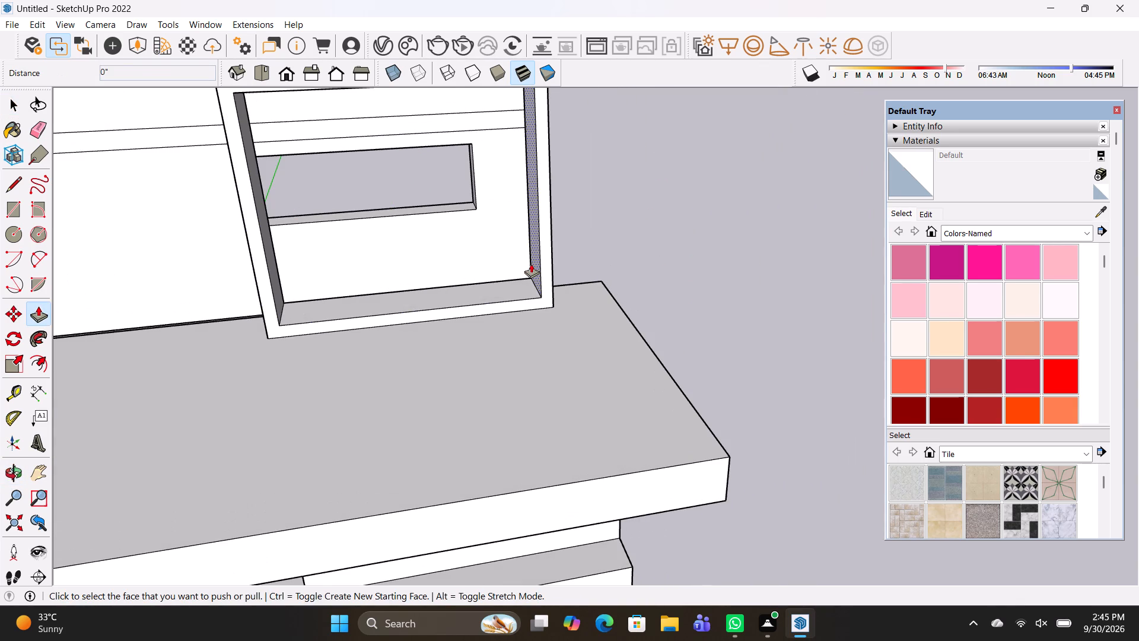
click(531, 264)
click(491, 269)
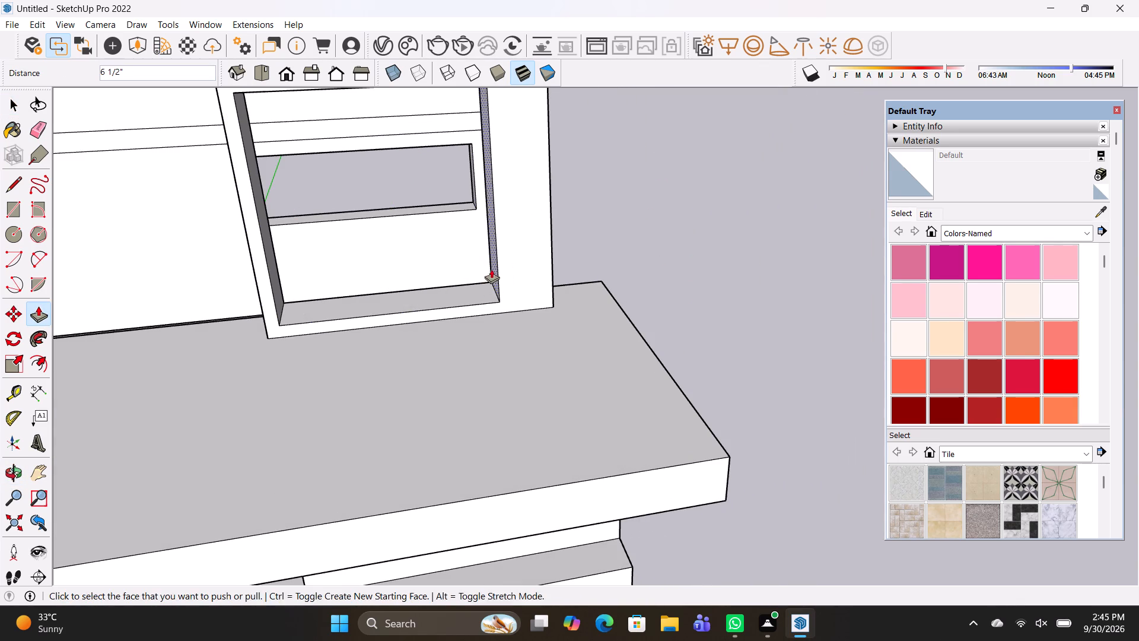
Adjust the depth of the frame's front face, and push the thickened jamb's outer face inward to narrow it.
middle_drag(577, 278, 425, 295)
click(572, 264)
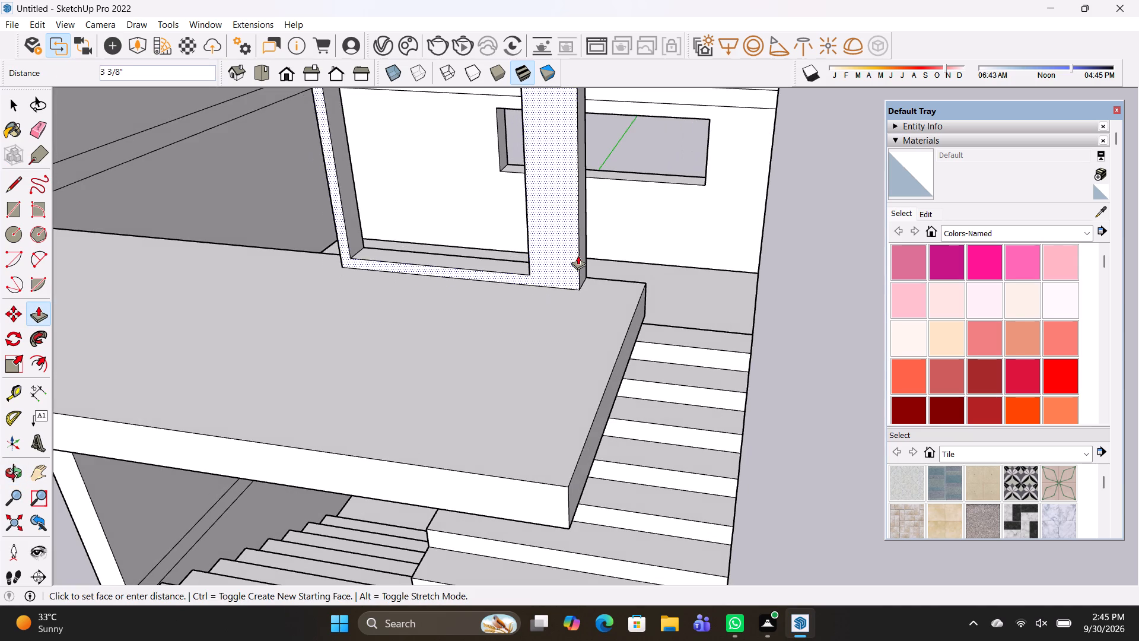
click(568, 261)
click(575, 261)
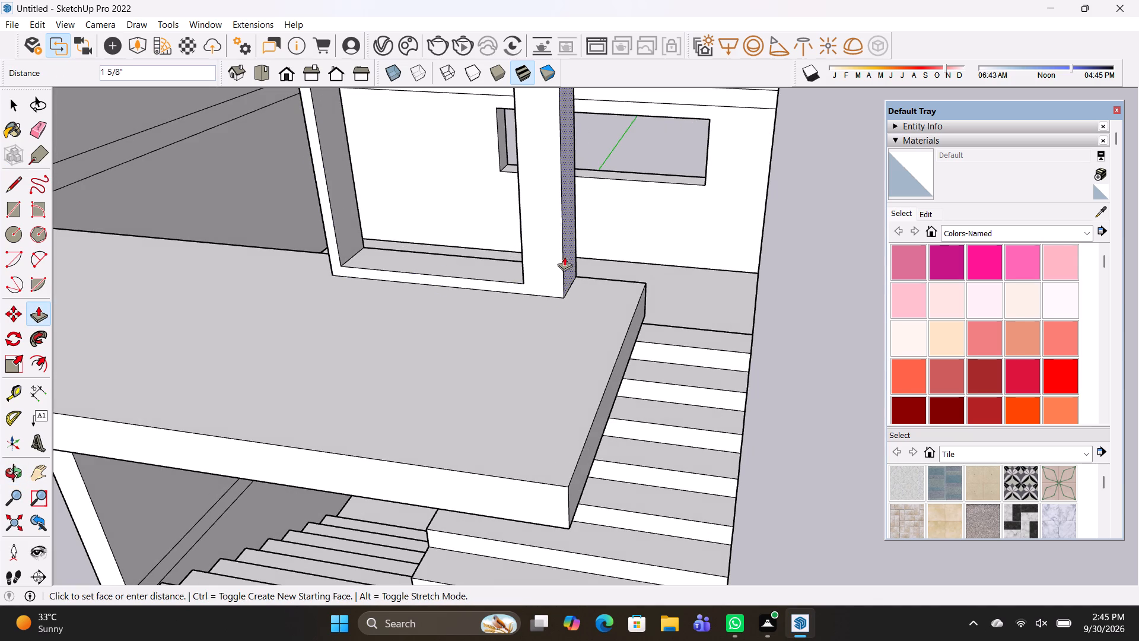
click(536, 245)
Draw a strip about 1 1/2" by 2' 7 3/4" along the frame's inner bottom, from jamb to jamb.
middle_drag(548, 332, 662, 335)
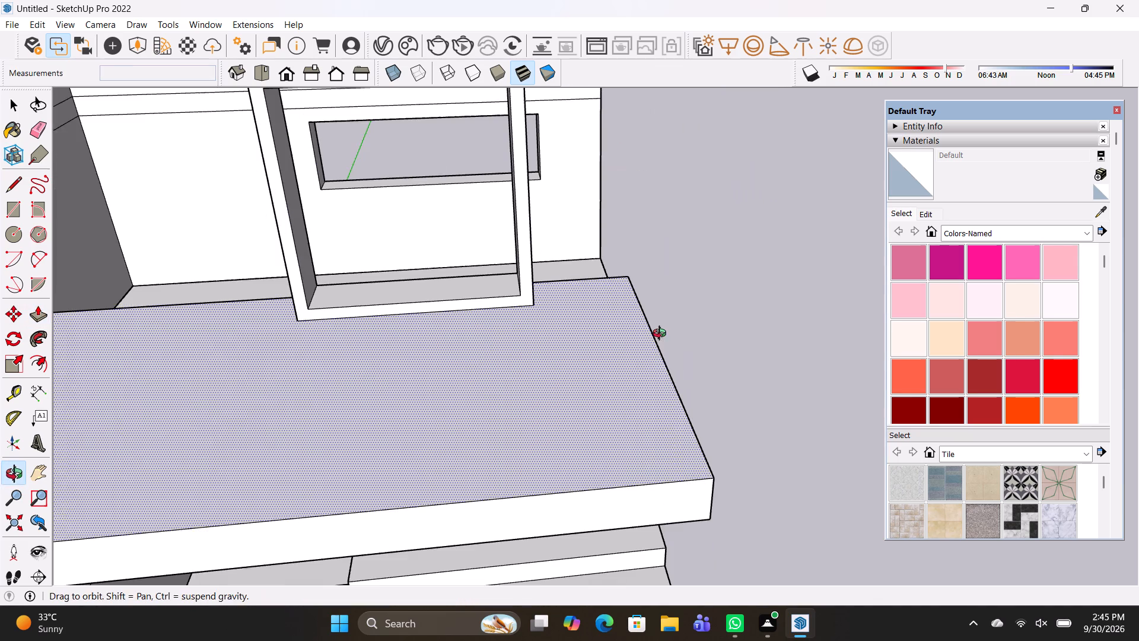
middle_drag(662, 335, 661, 333)
key(r)
scroll(339, 301, up, 4)
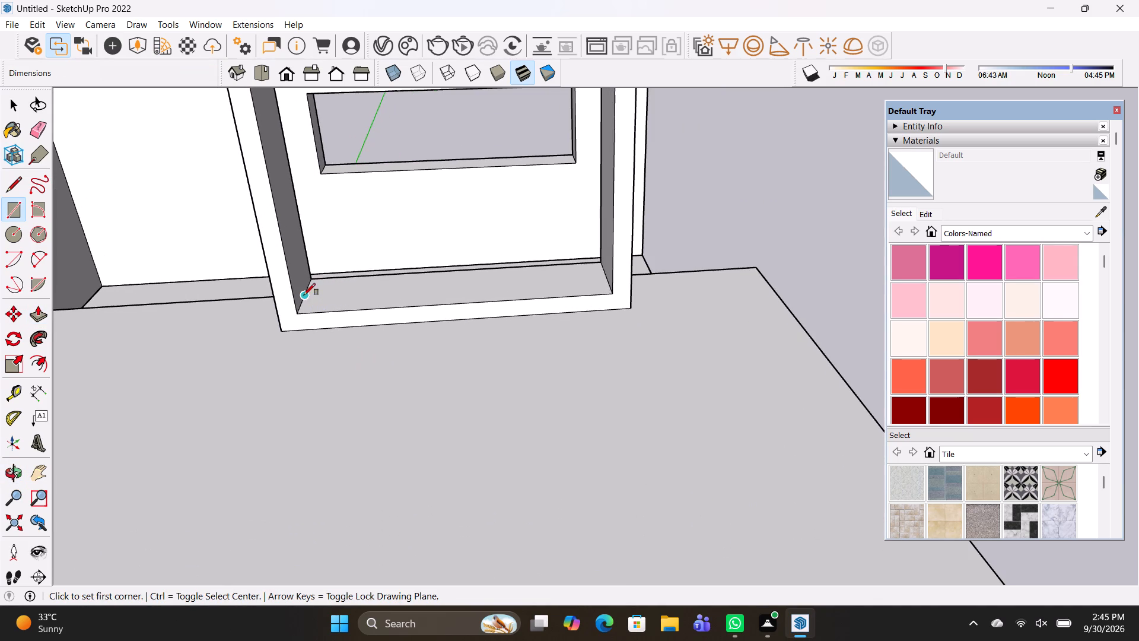
scroll(308, 288, up, 9)
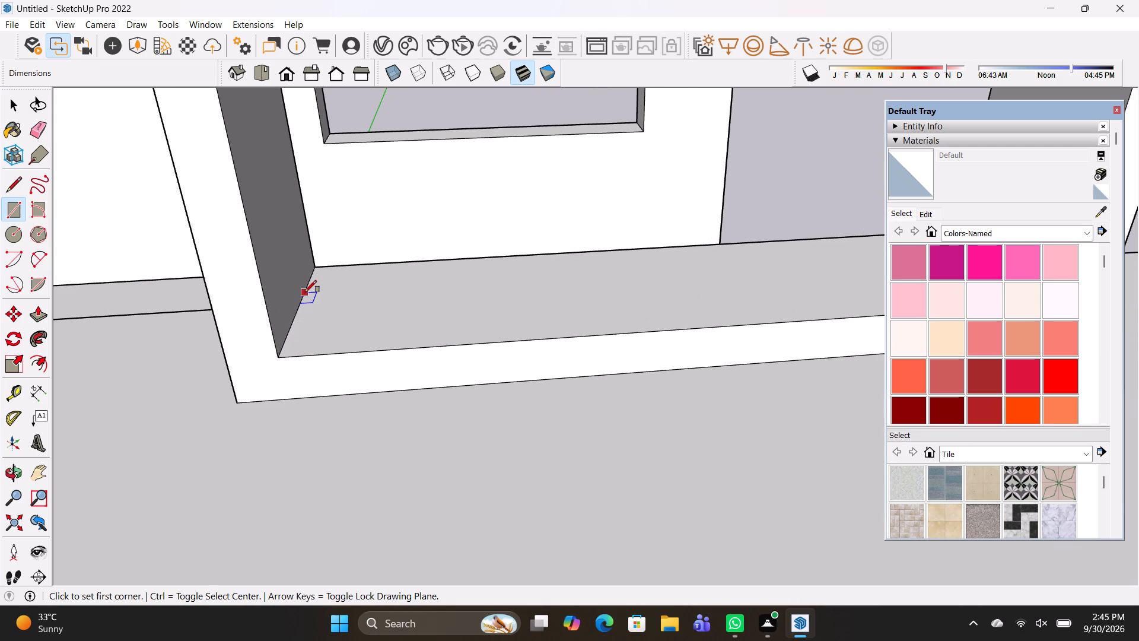
click(305, 292)
scroll(613, 299, down, 6)
shift+middle_drag(693, 297, 437, 320)
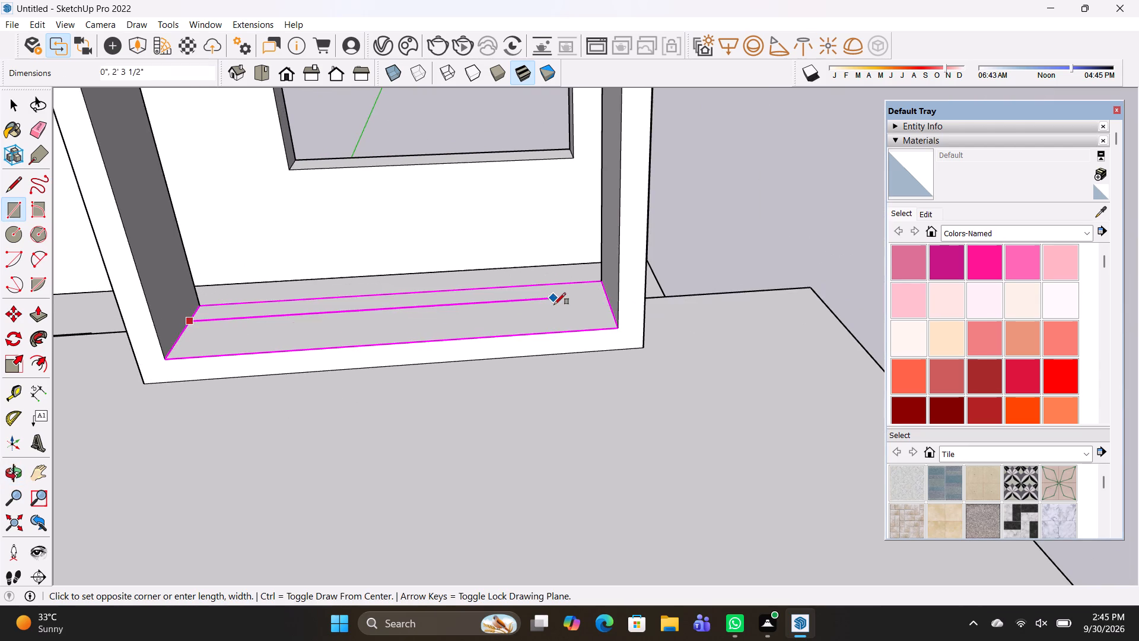
scroll(613, 303, up, 2)
click(610, 308)
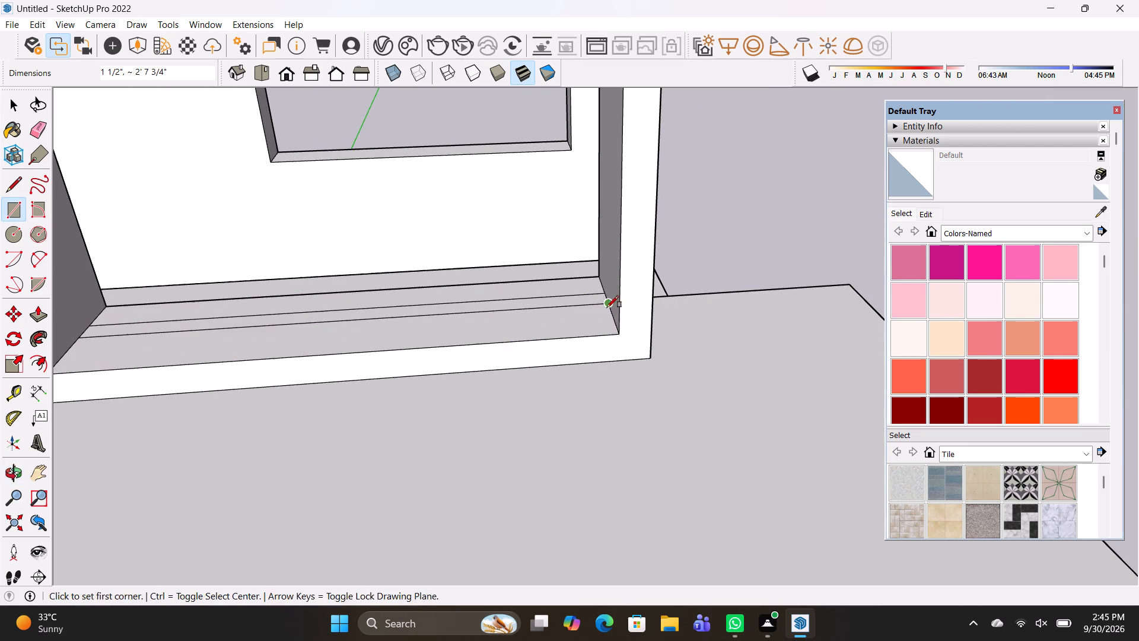
Pull the strip up to the frame's top member to make a panel filling the opening.
key(space)
click(597, 300)
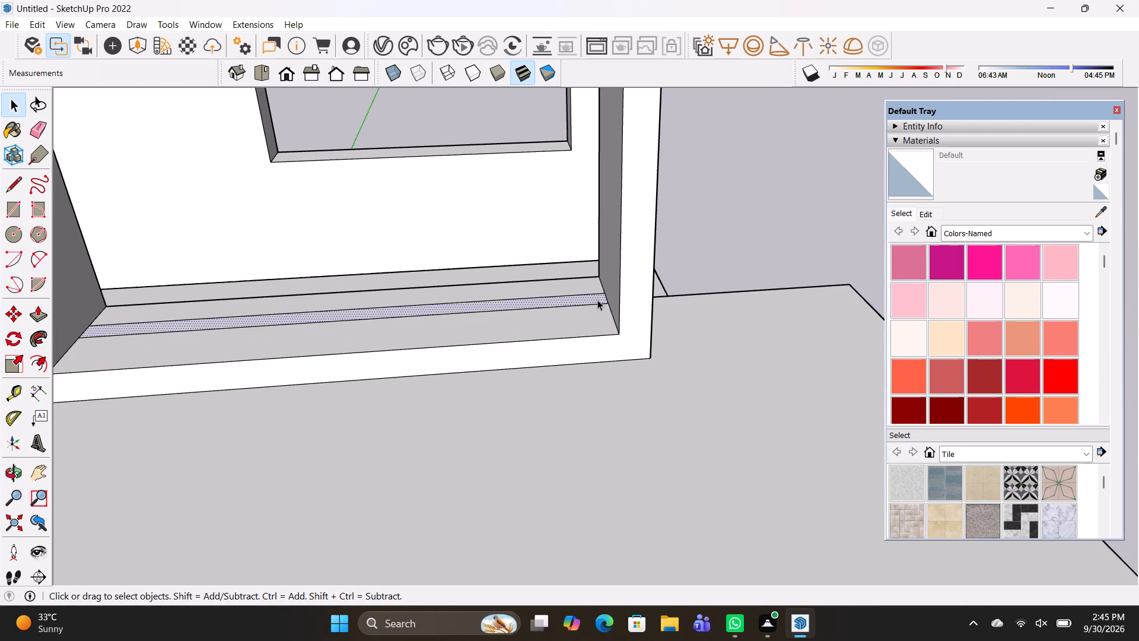
key(p)
click(597, 300)
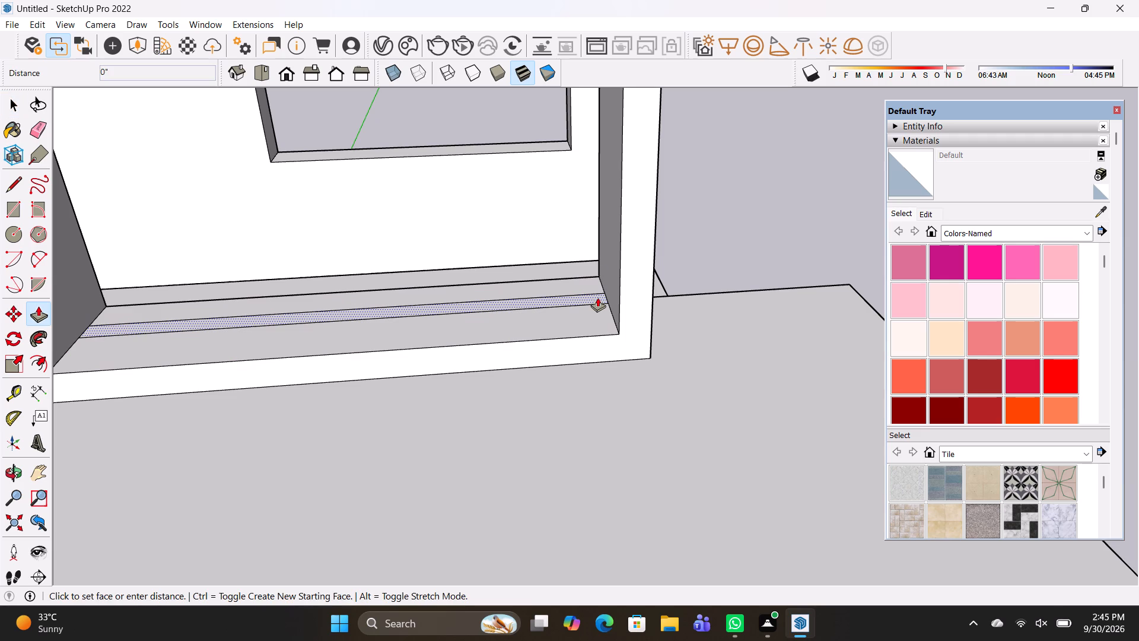
scroll(599, 180, down, 3)
shift+middle_drag(599, 179, 586, 448)
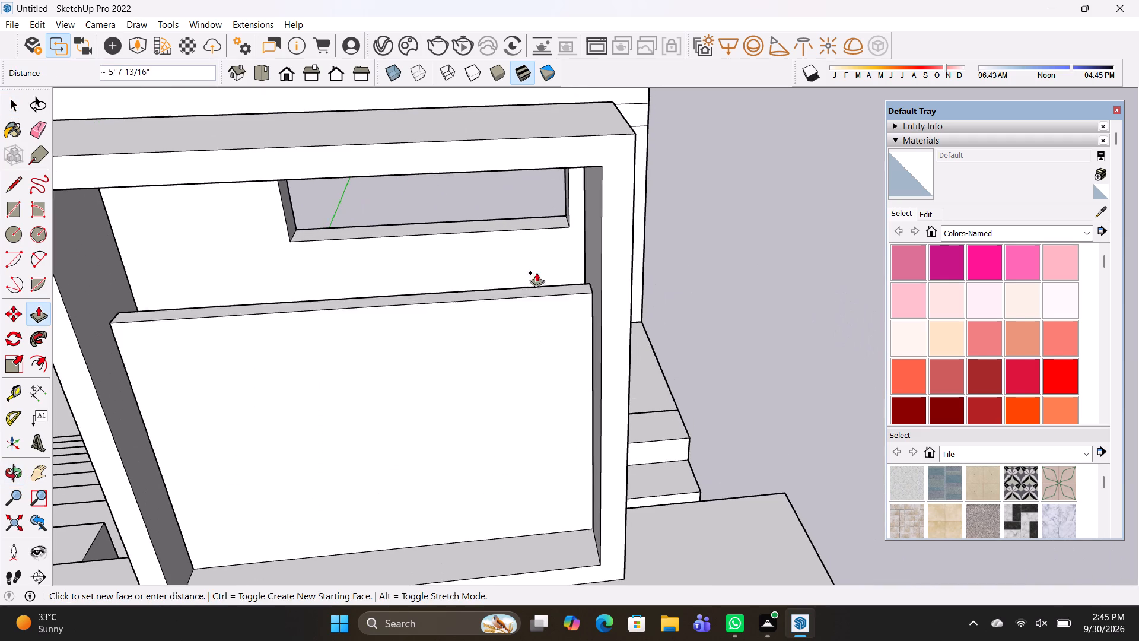
click(581, 165)
key(space)
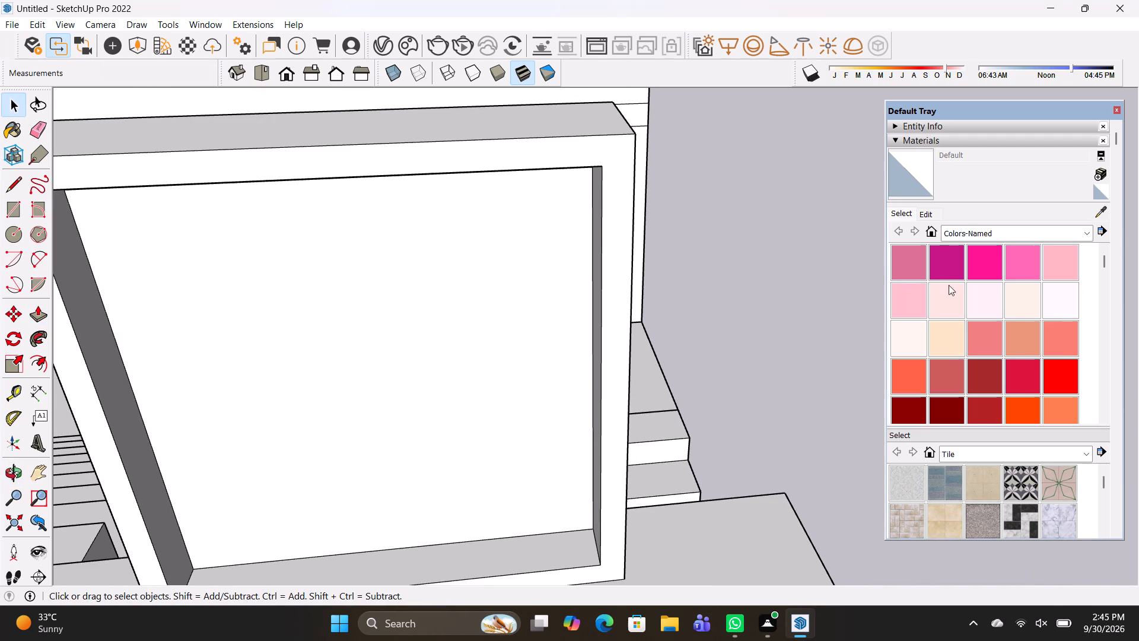
Paint both faces of the framed panel with Translucent Glass Gray from the Glass and Mirrors materials.
click(960, 239)
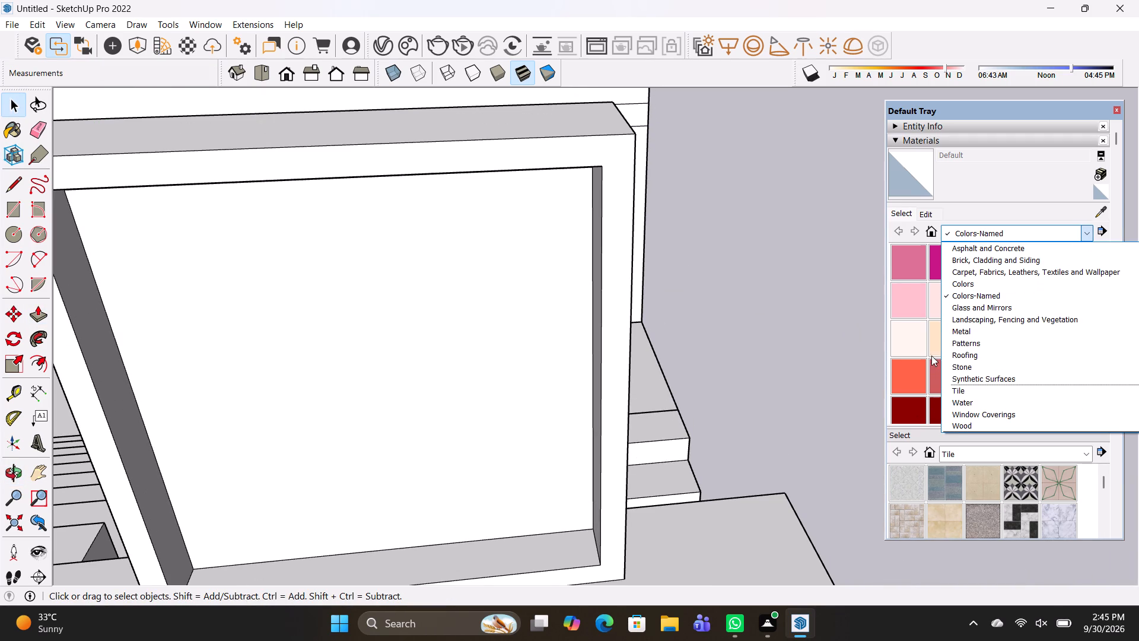
click(969, 309)
scroll(969, 309, down, 5)
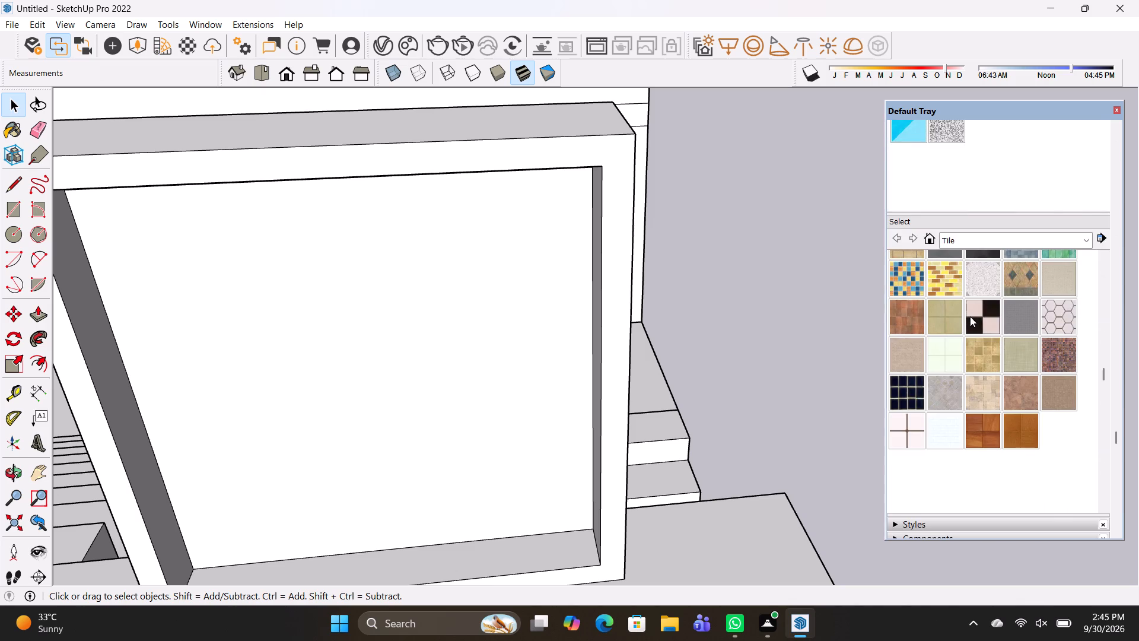
scroll(970, 320, up, 4)
click(945, 382)
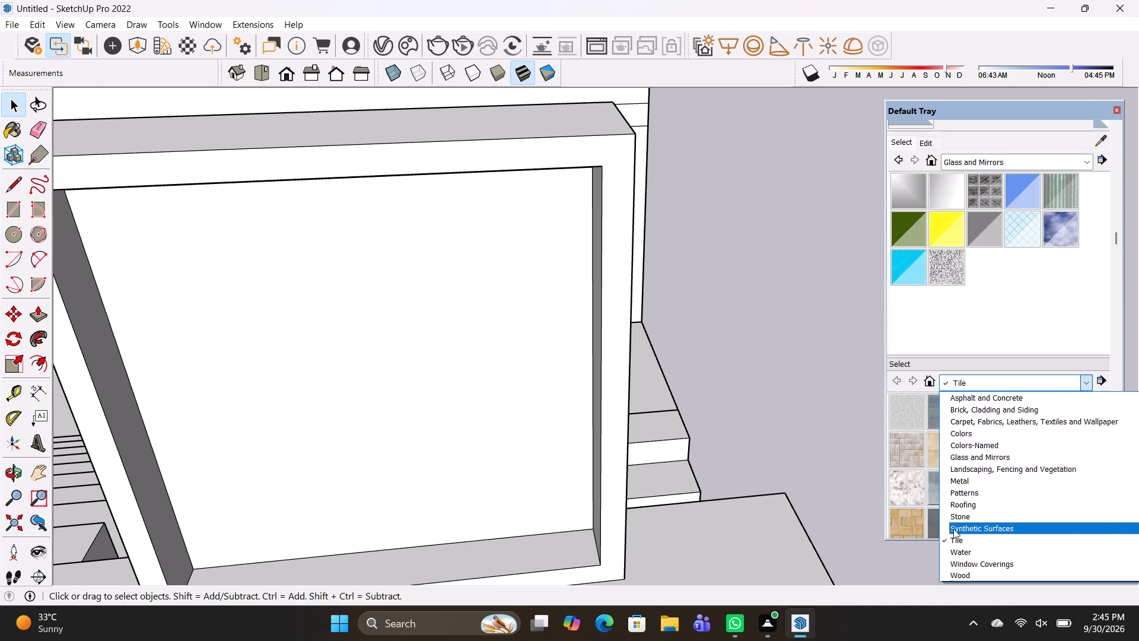
click(971, 456)
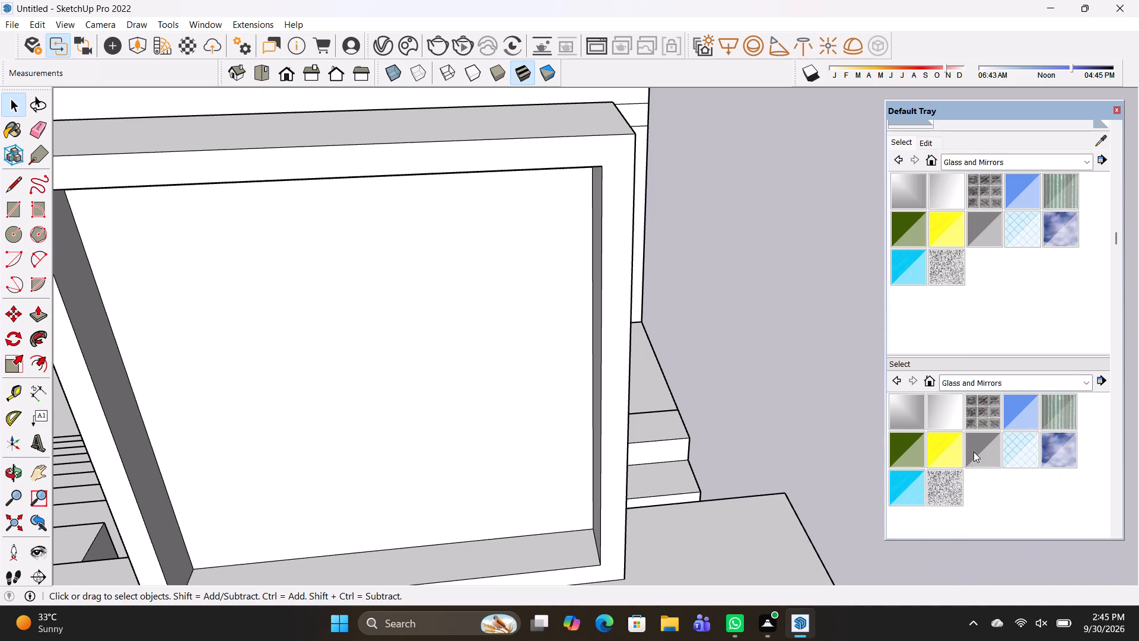
click(973, 452)
click(476, 420)
scroll(511, 386, up, 1)
middle_drag(514, 387, 963, 382)
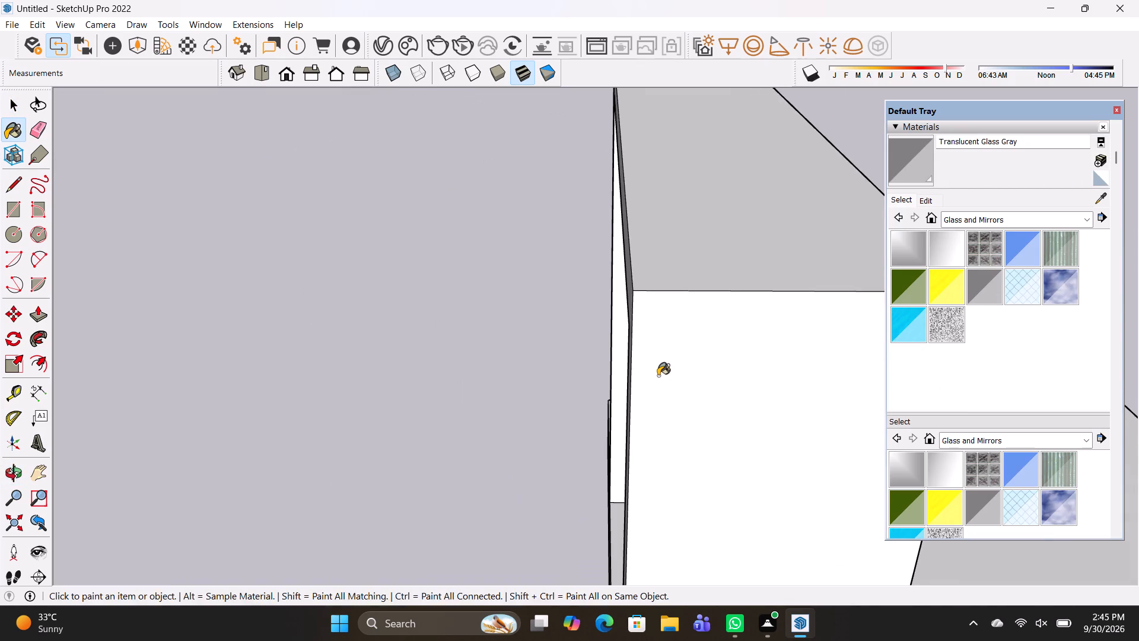
middle_drag(656, 375, 893, 361)
click(558, 347)
scroll(609, 356, down, 8)
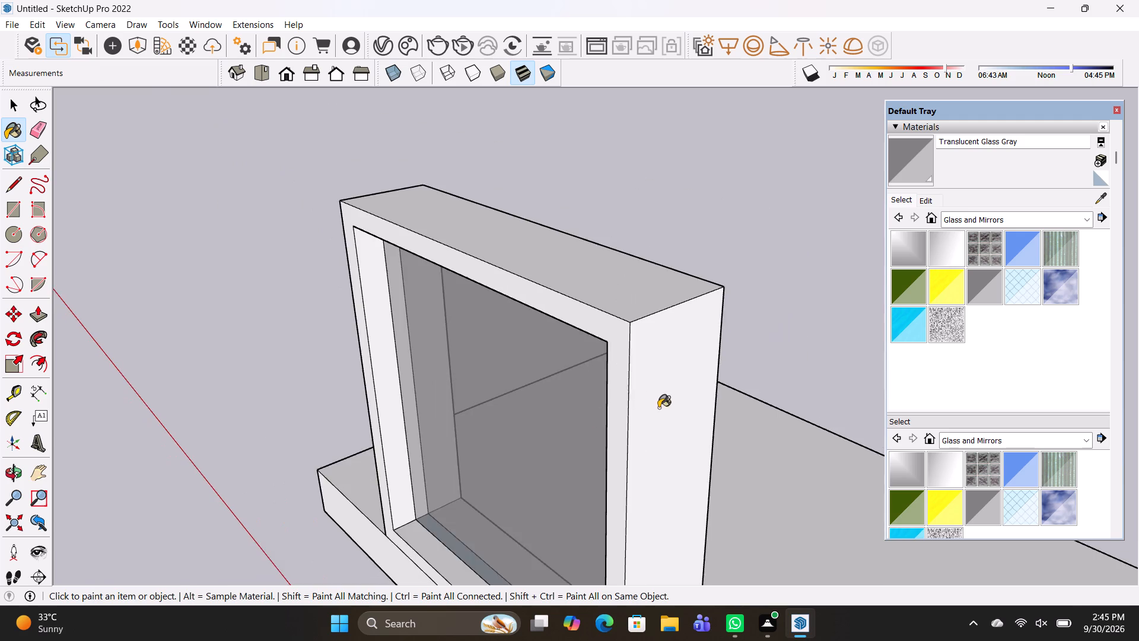
Darken the Translucent Glass Gray material's colour to a near-black grey, keeping its hue.
middle_drag(638, 418, 33, 350)
scroll(159, 372, up, 1)
scroll(590, 361, down, 7)
shift+middle_drag(699, 429, 501, 378)
click(919, 202)
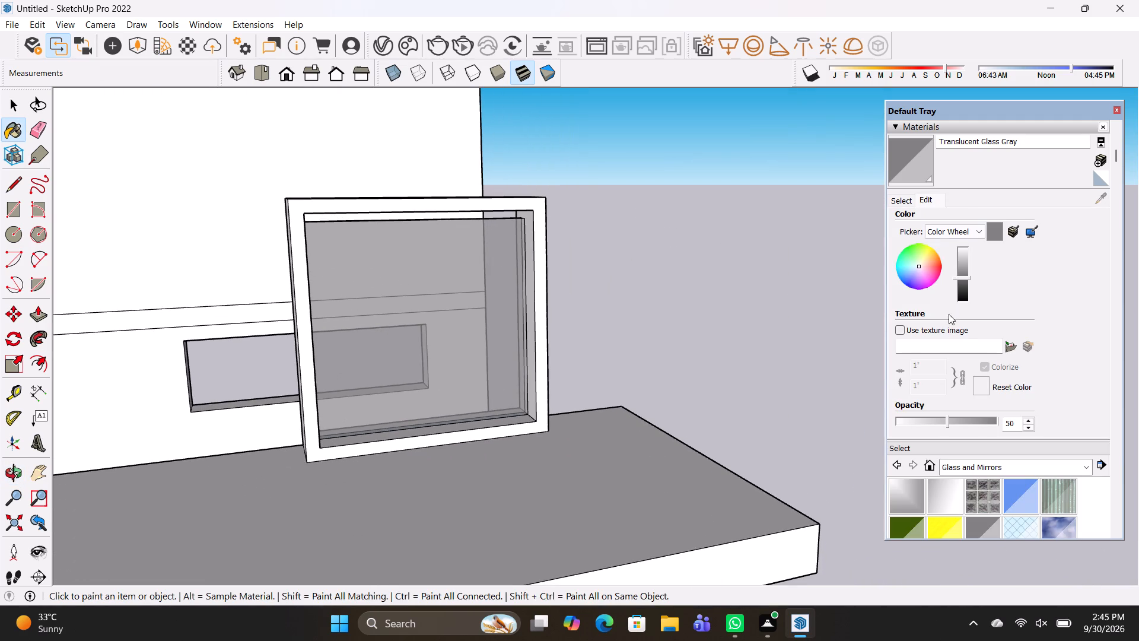
drag(960, 278, 965, 288)
scroll(622, 290, down, 5)
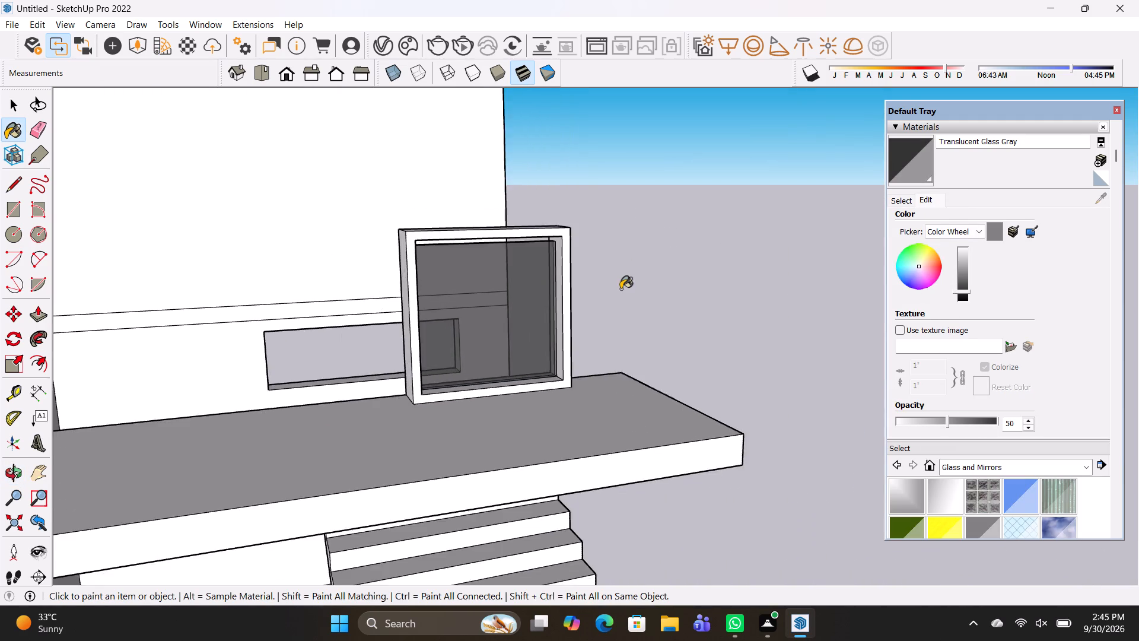
scroll(621, 289, down, 2)
middle_drag(632, 365, 382, 364)
key(space)
click(746, 302)
Examine the whole stairwell with its staircases, slabs, openings and glazed frame.
scroll(746, 302, down, 3)
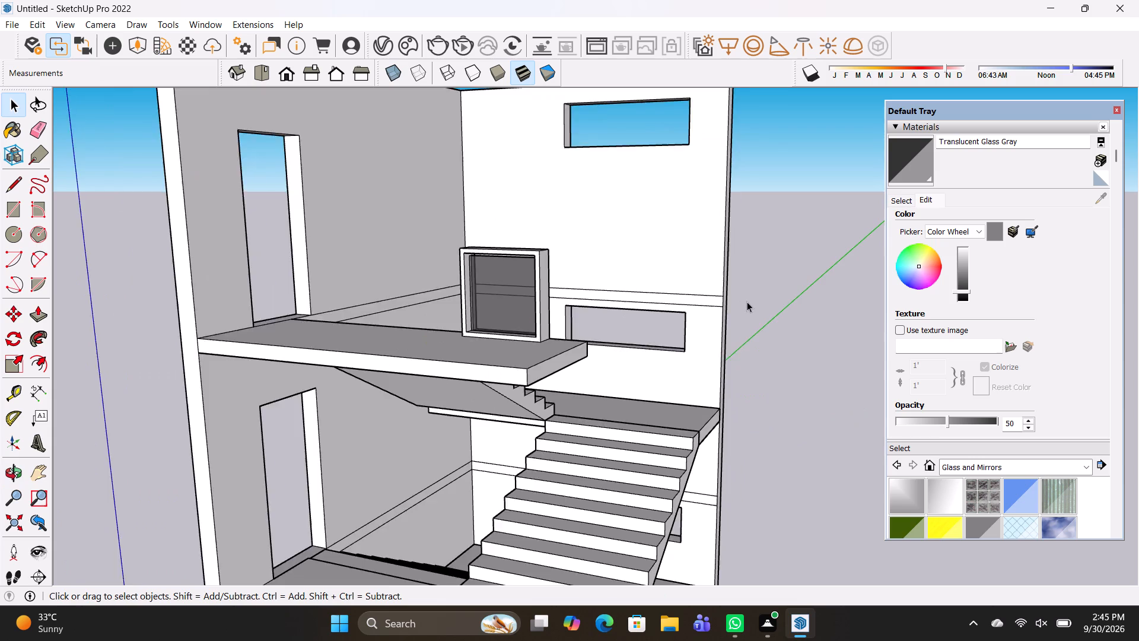
scroll(747, 302, down, 1)
shift+middle_drag(752, 325, 668, 262)
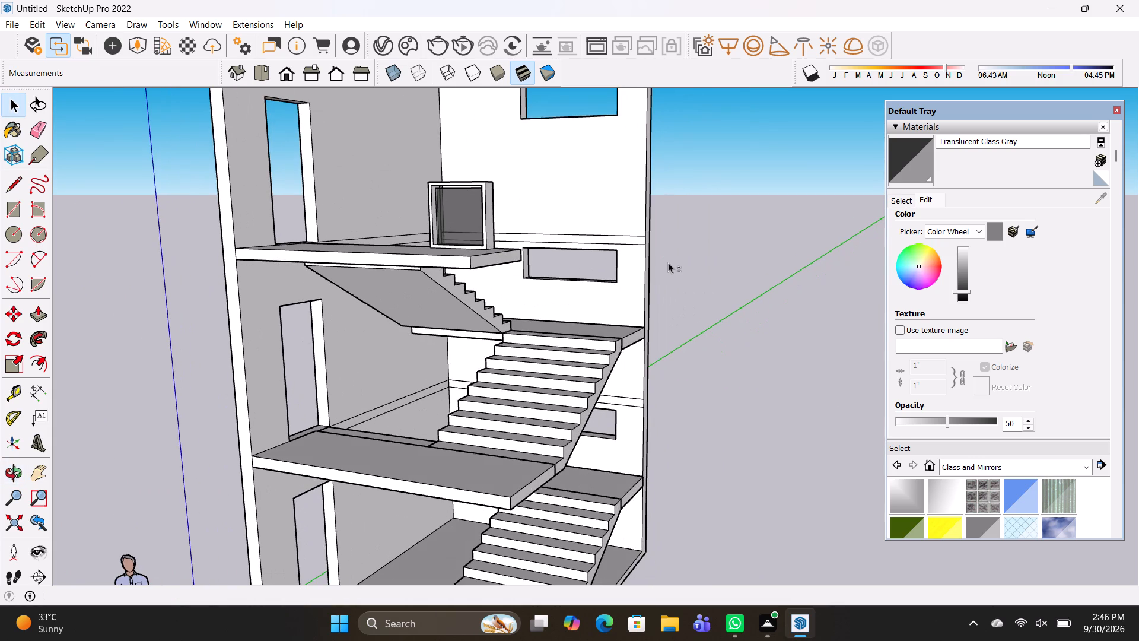
scroll(621, 236, up, 1)
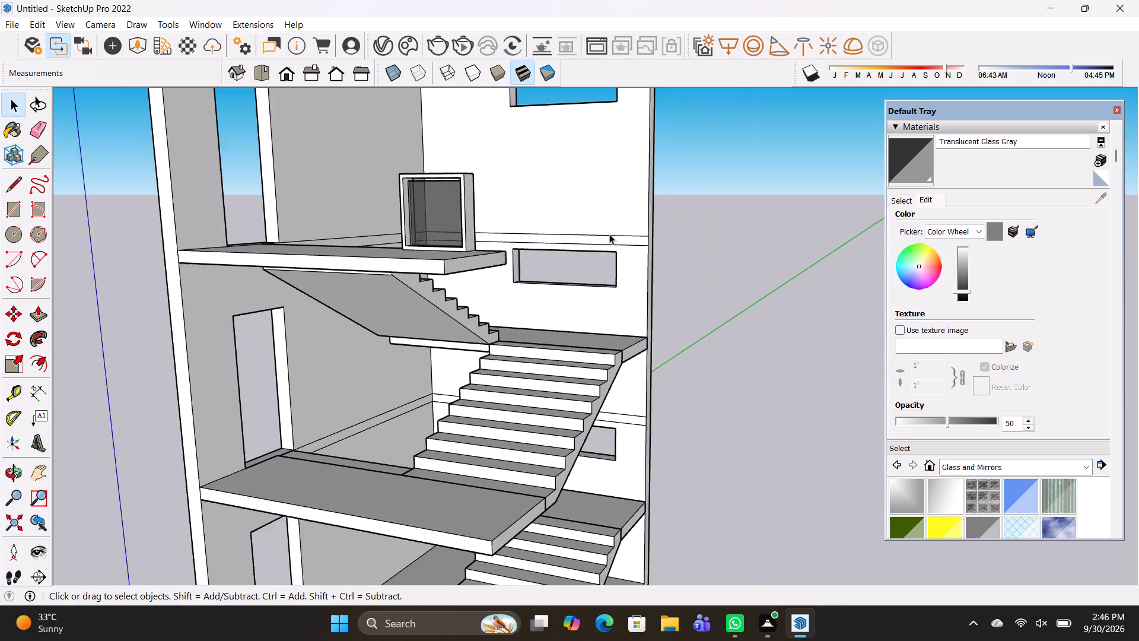
scroll(609, 236, down, 1)
middle_drag(809, 347, 703, 349)
scroll(703, 335, down, 3)
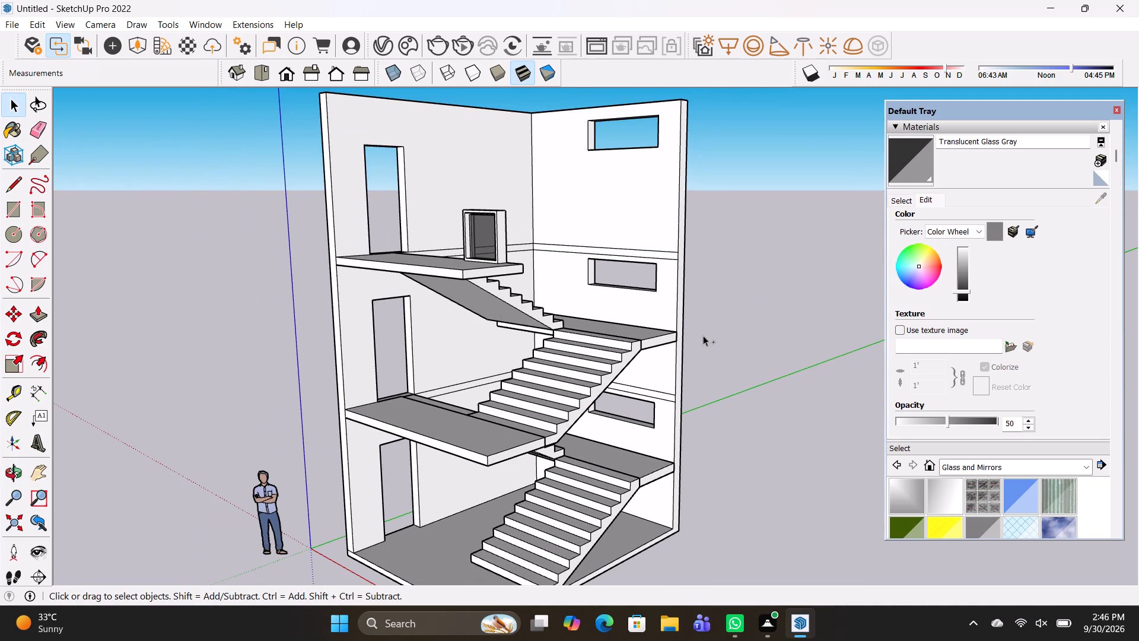
Save the model to the Desktop as a SketchUp file named STAIRS.
key(ctrl+s)
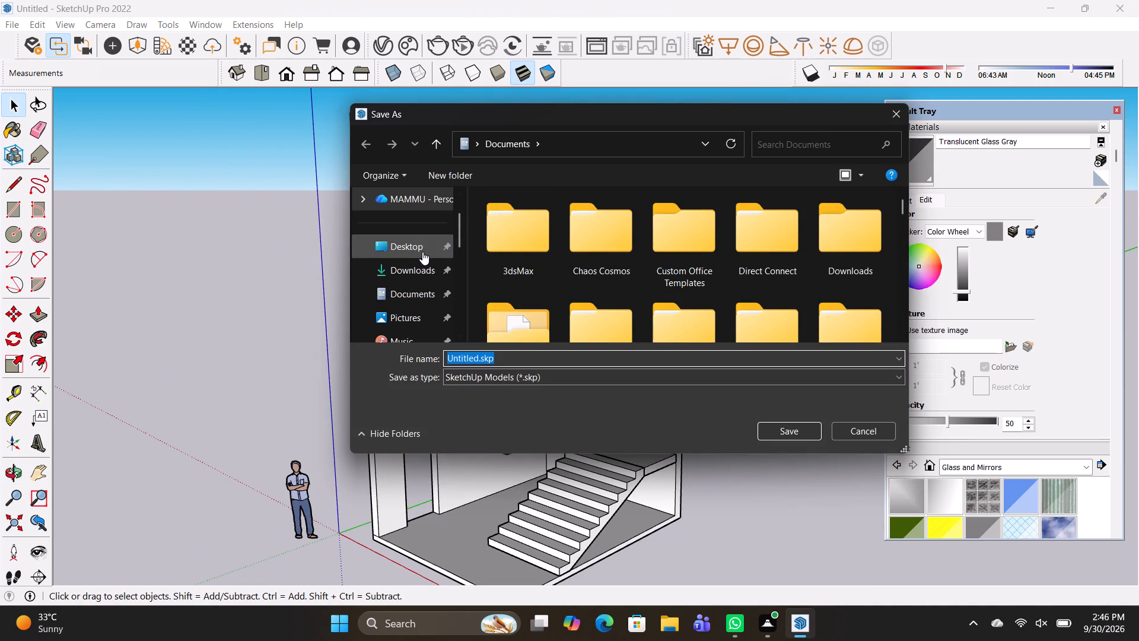
click(422, 252)
click(508, 357)
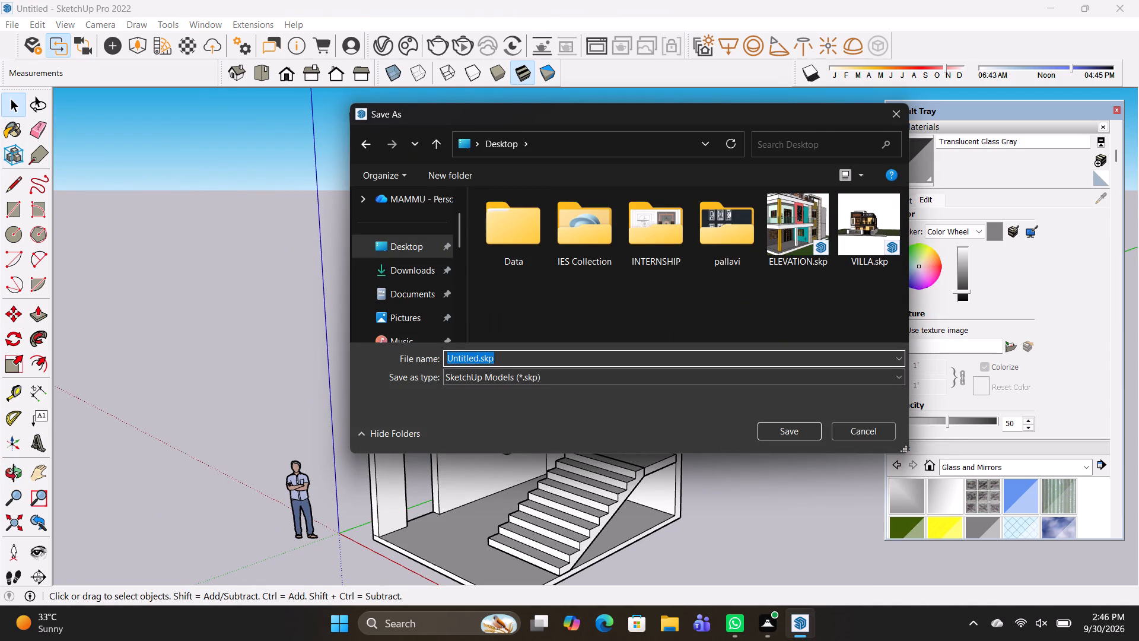
text(STAO)
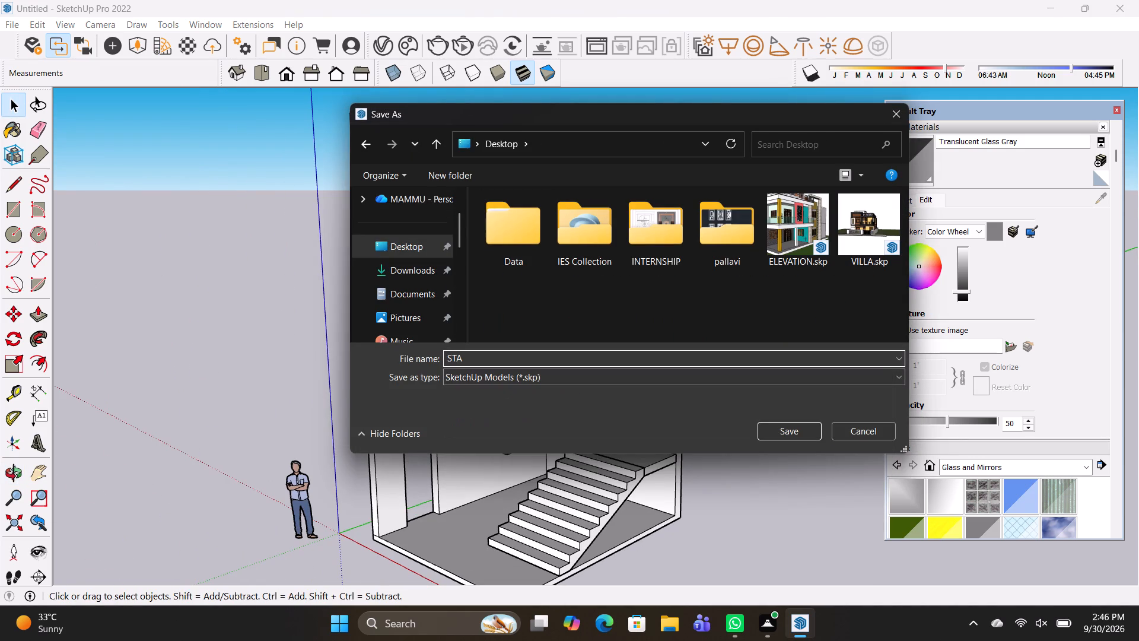
key(BackSpace)
text(IRS)
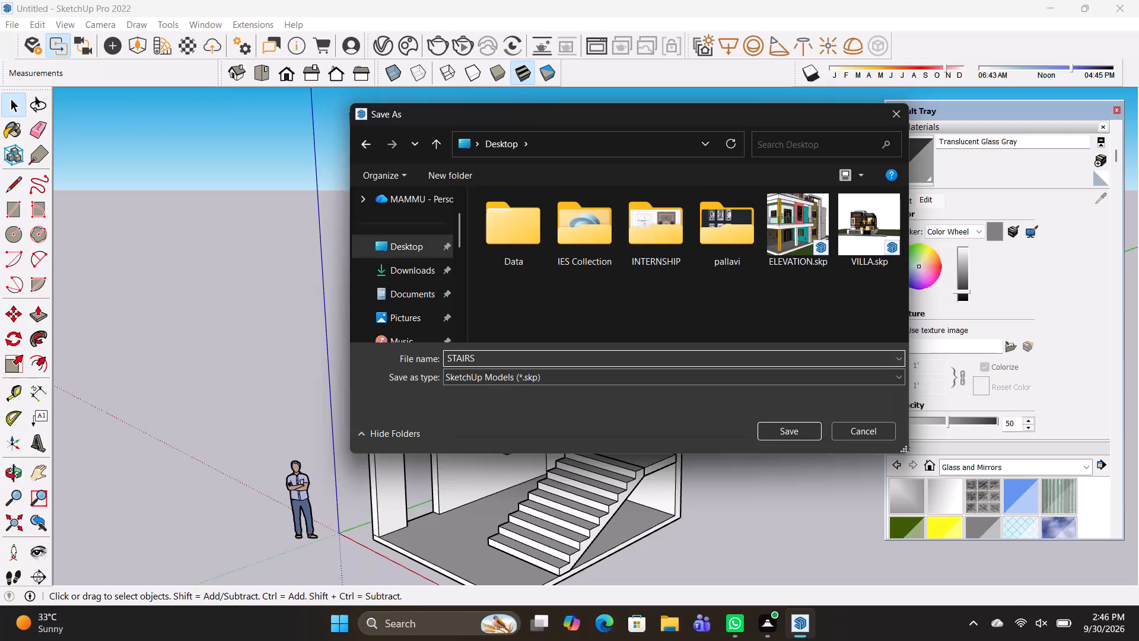
click(784, 430)
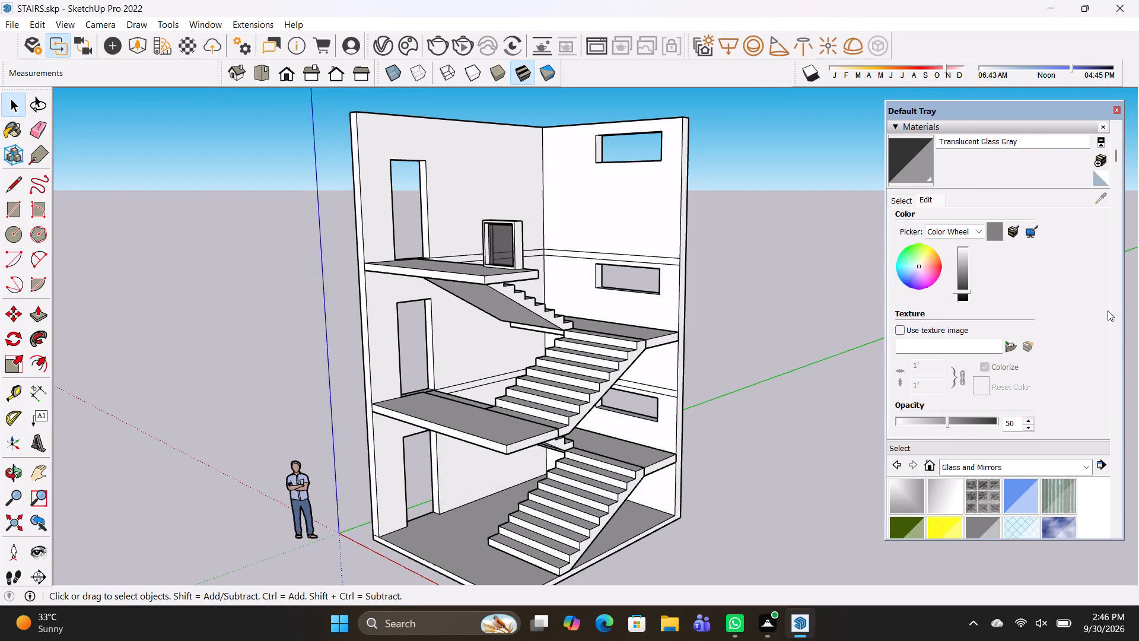